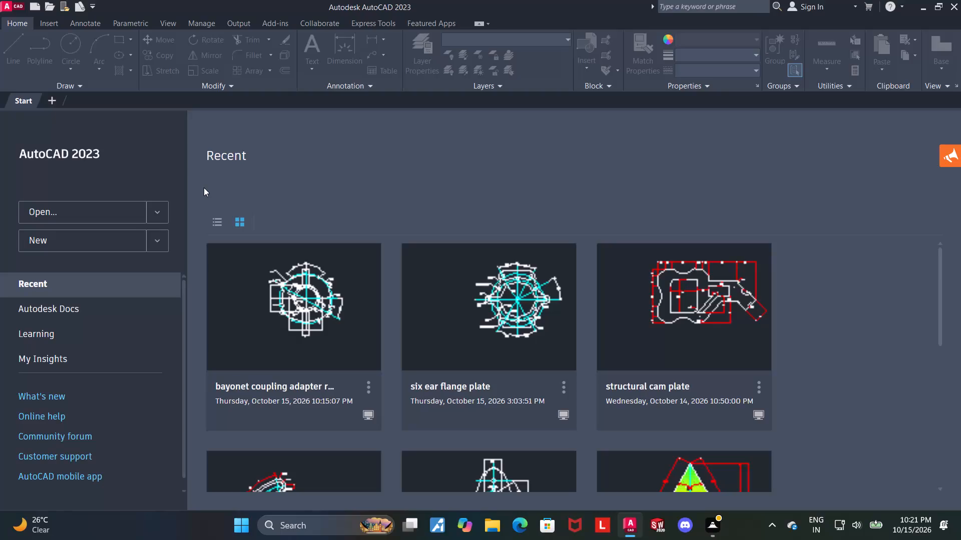
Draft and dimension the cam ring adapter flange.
Create a new blank drawing.
left_click(95, 241)
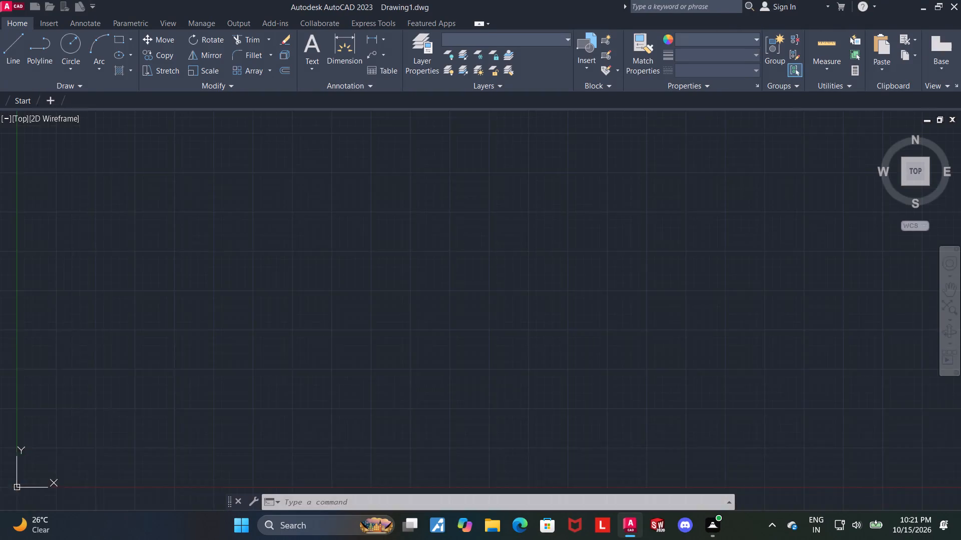
Turn on command-history logging for the drawing with LOGFILEON.
type("logfile")
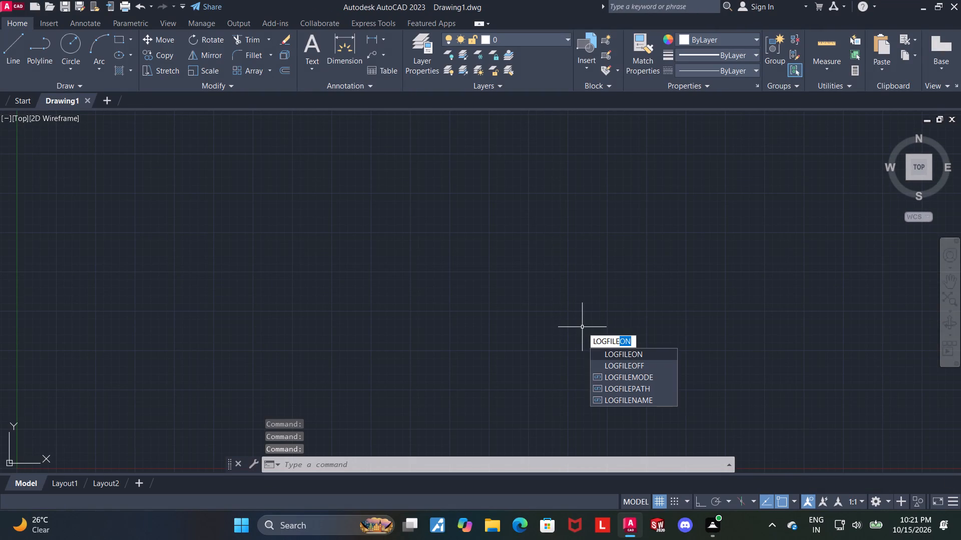
left_click(625, 350)
key("Return")
key("Return")
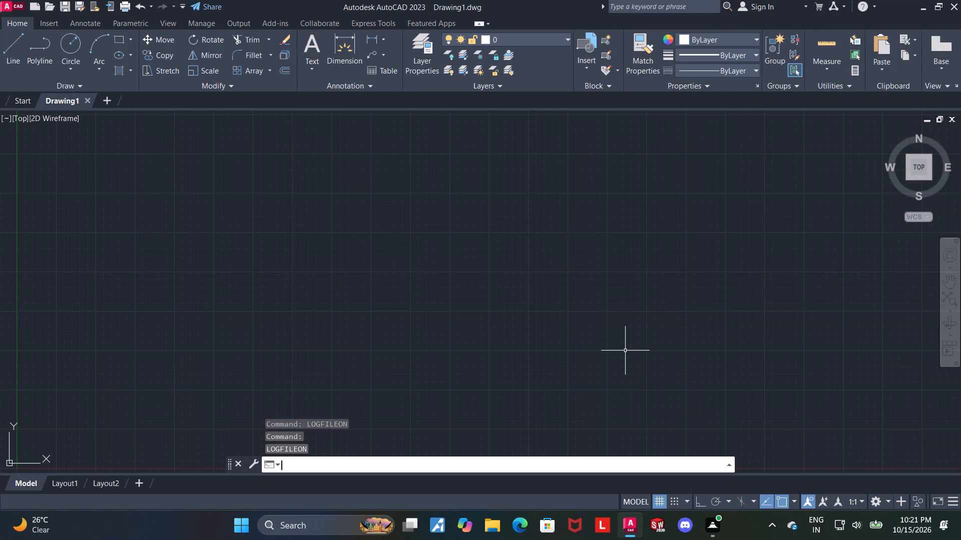
Set the model space limits from 0,0 to 100,100.
type("limits")
key("Return")
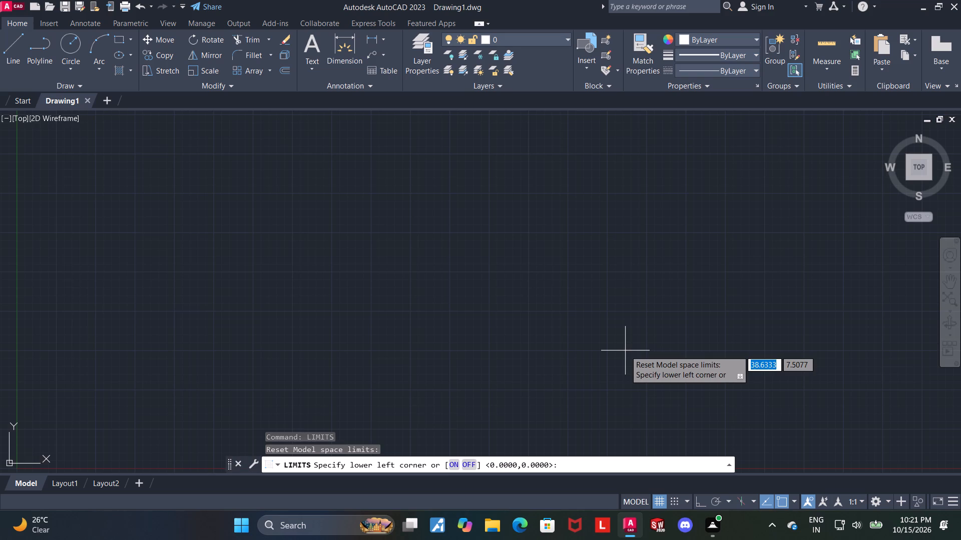
type("0,0")
key("Return")
type("100,100")
key("Return")
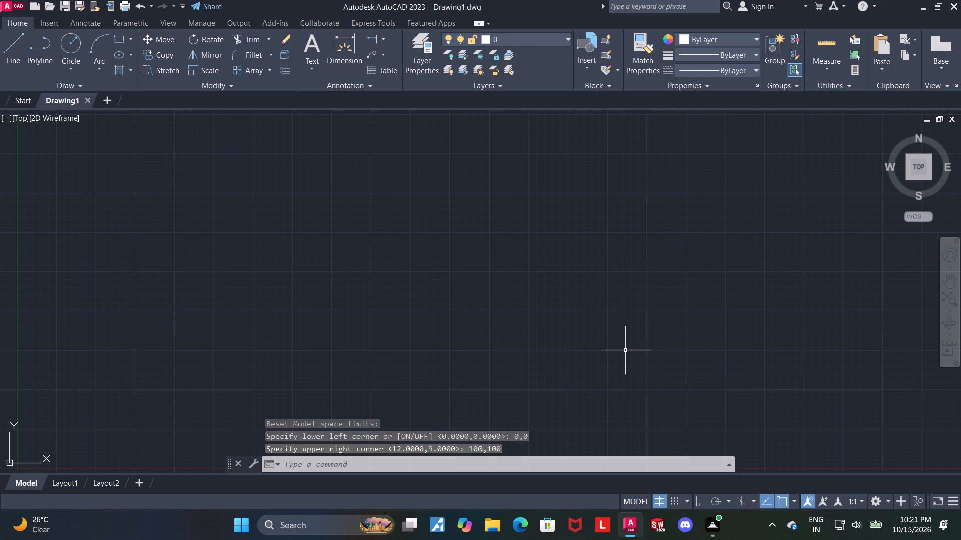
Draw a circle of radius 80 above and to the right of the origin.
scroll(634, 282, "down", 2)
middle_click_drag(672, 270, 351, 329)
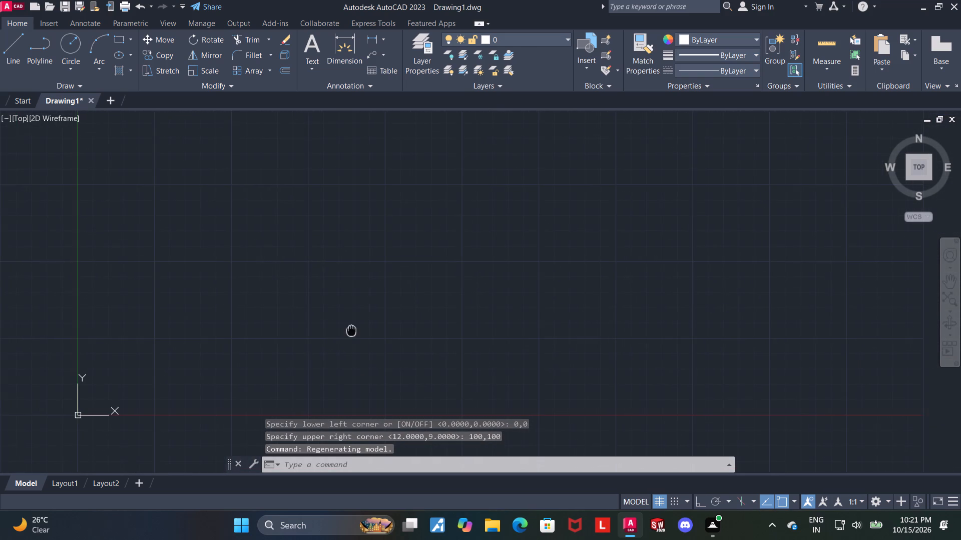
middle_click_drag(351, 329, 347, 328)
scroll(566, 181, "down", 1)
middle_click_drag(605, 191, 567, 210)
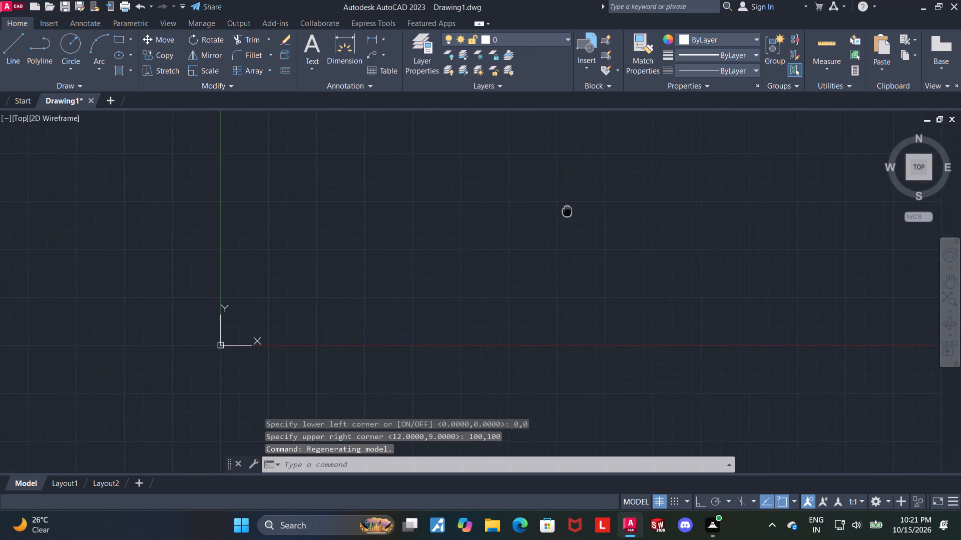
middle_click_drag(567, 210, 405, 253)
left_click(72, 45)
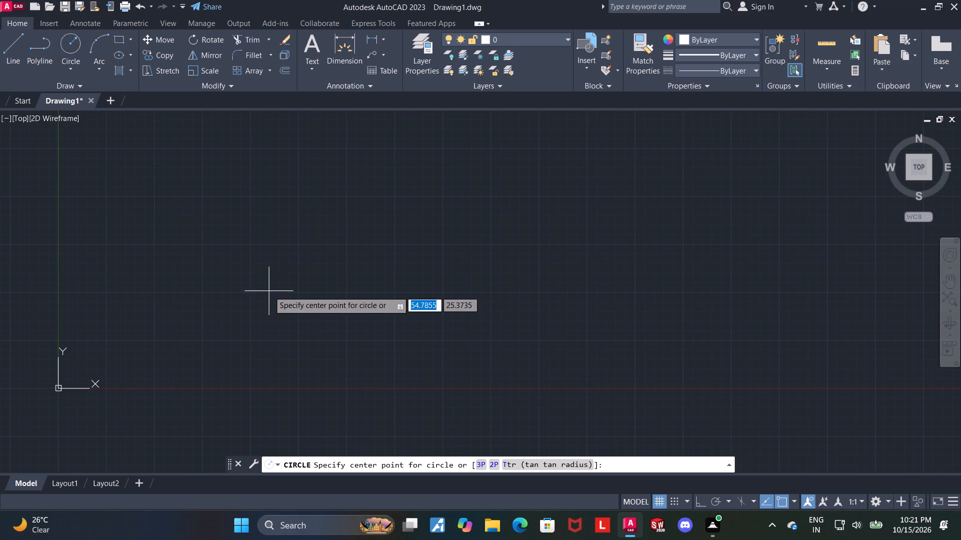
left_click(311, 273)
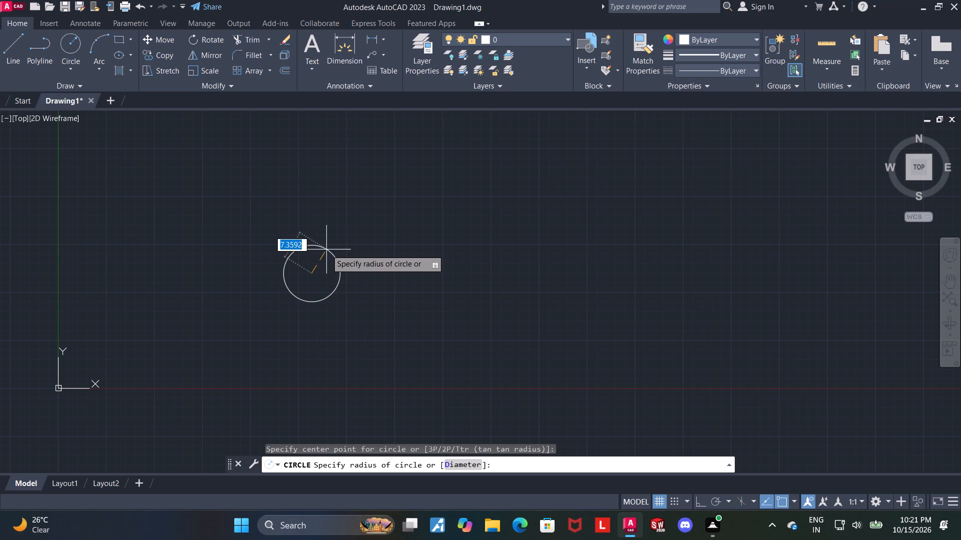
type("80")
key("Return")
key("Escape")
Move the circle up and to the right by its centre, placing the centre at about 568,288.
scroll(332, 249, "down", 2)
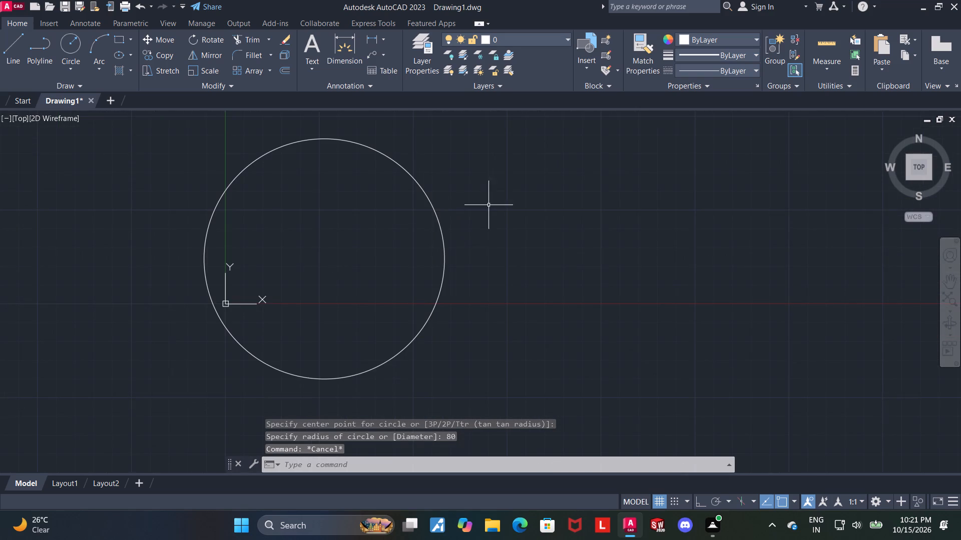
scroll(487, 219, "down", 1)
middle_click_drag(606, 208, 506, 261)
scroll(503, 260, "down", 2)
middle_click_drag(597, 238, 454, 269)
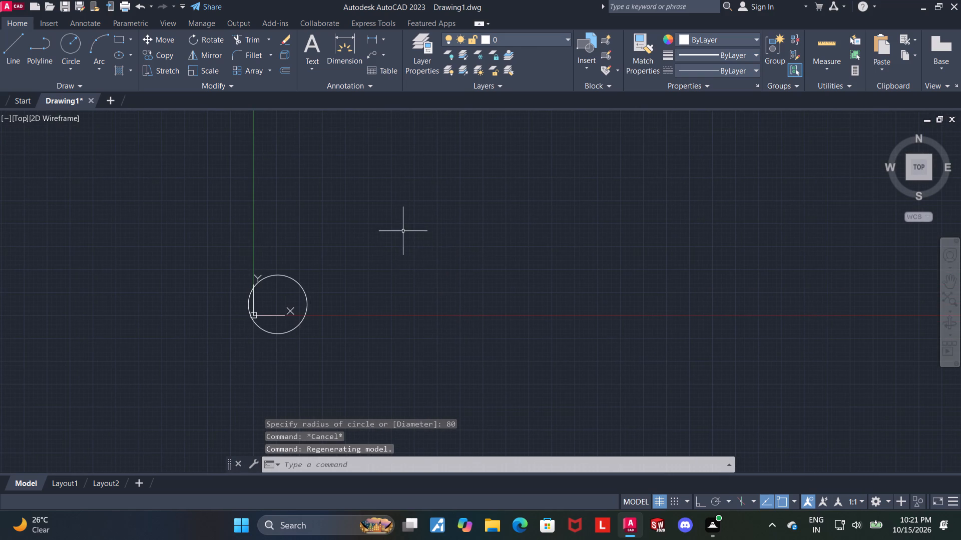
left_click(394, 231)
left_click(216, 340)
left_click(276, 305)
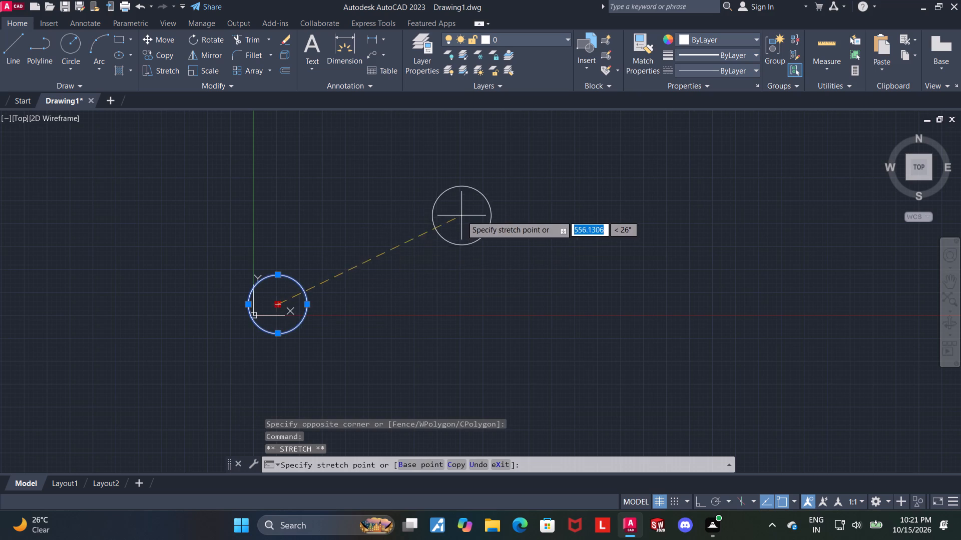
left_click(462, 209)
key("Escape")
Draw a concentric circle of radius 70 inside the 80-radius circle.
scroll(536, 189, "up", 1)
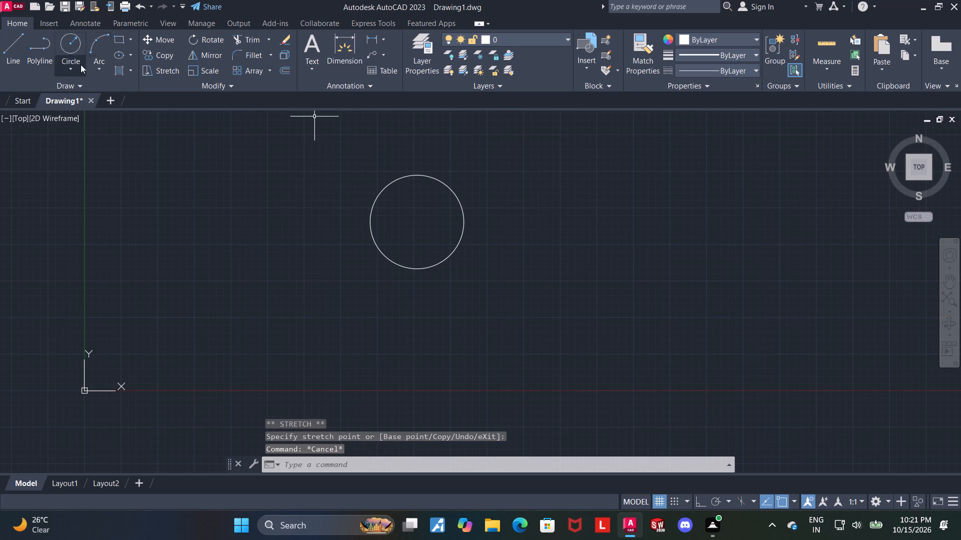
left_click(64, 42)
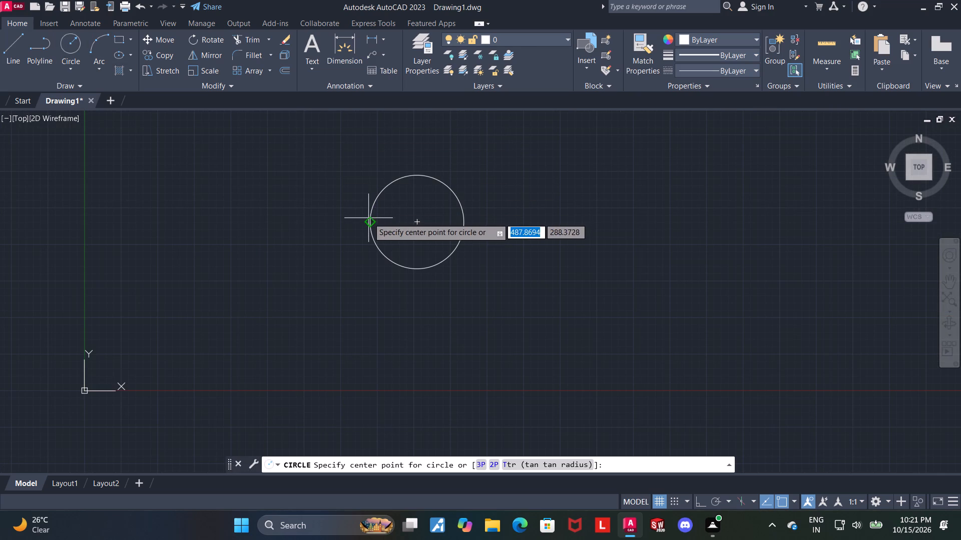
left_click(415, 223)
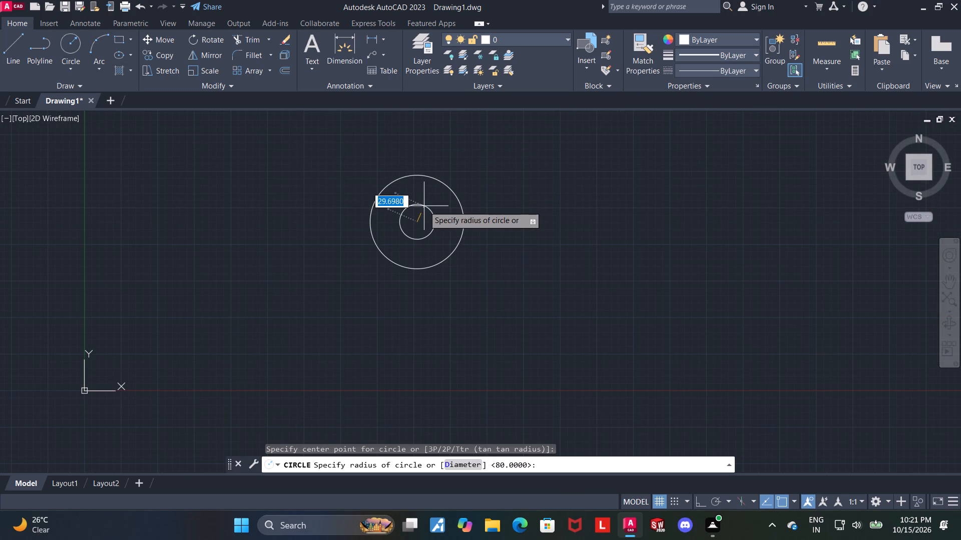
type("70")
key("Return")
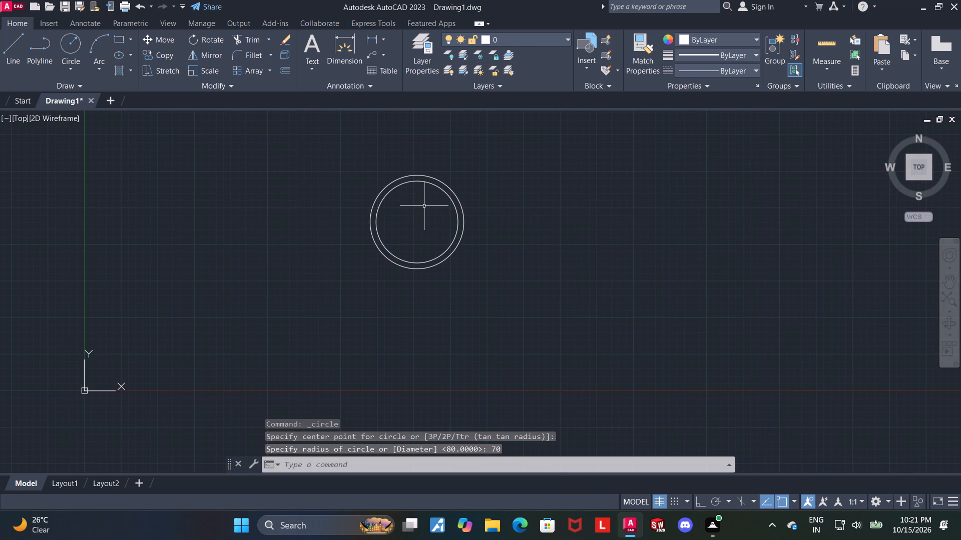
With Ortho on, draw construction lines from the circles' centre: 200 horizontally to the right, followed by 150 vertically upward.
middle_click_drag(628, 228, 556, 284)
scroll(500, 251, "down", 1)
middle_click_drag(669, 243, 669, 243)
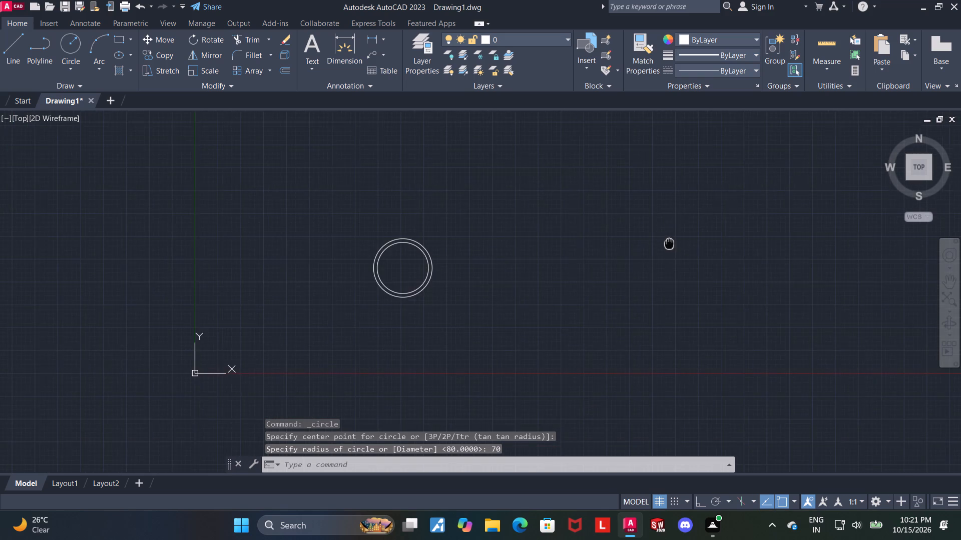
middle_click_drag(669, 243, 609, 282)
left_click(14, 37)
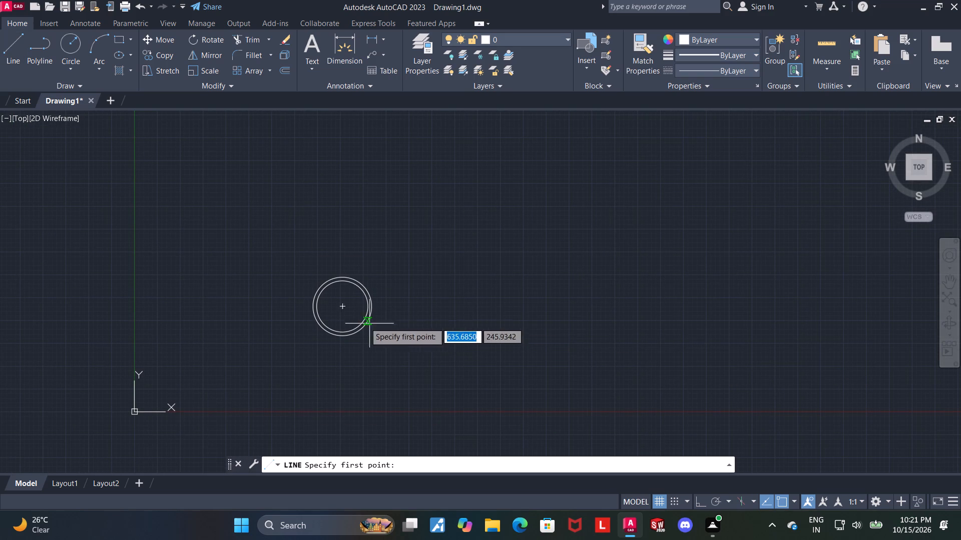
left_click(343, 307)
key("F8")
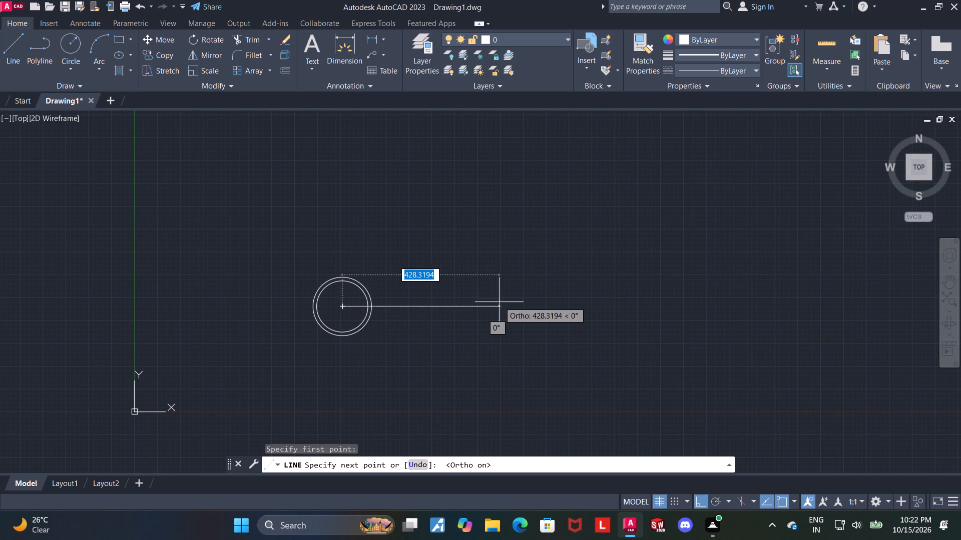
type("200")
key("Return")
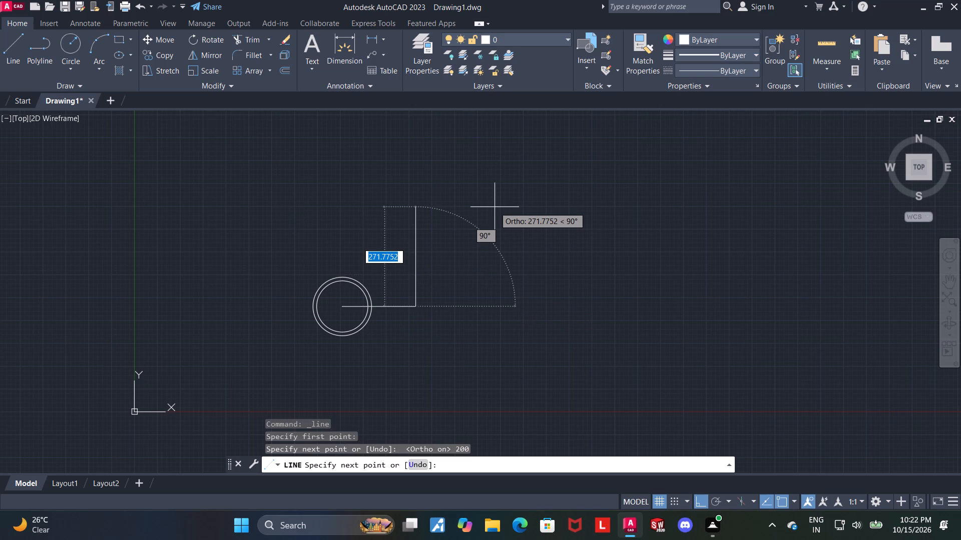
key("1")
type("50")
key("Return")
scroll(495, 207, "down", 1)
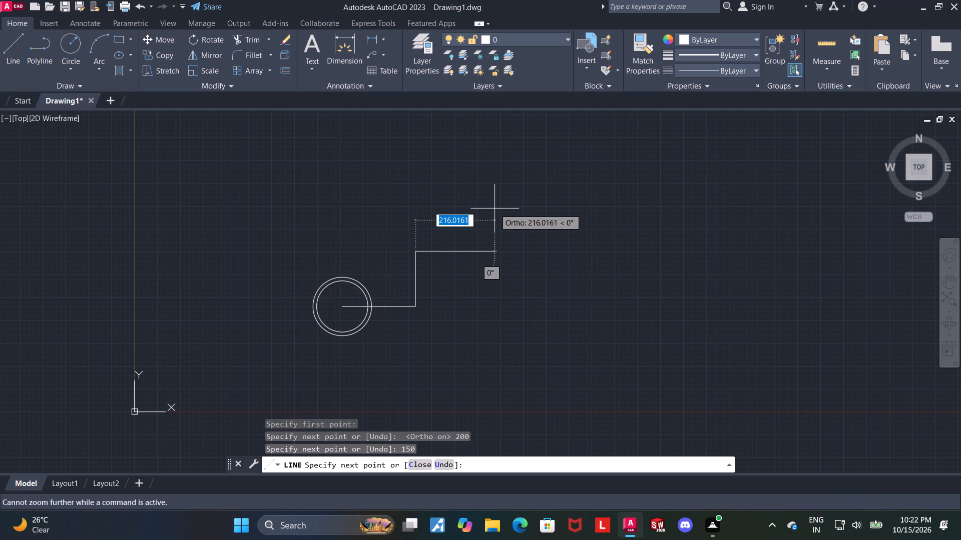
key("Escape")
key("Escape")
Draw a circle of radius 130 centred on the upper end of the vertical construction line.
scroll(379, 259, "up", 1)
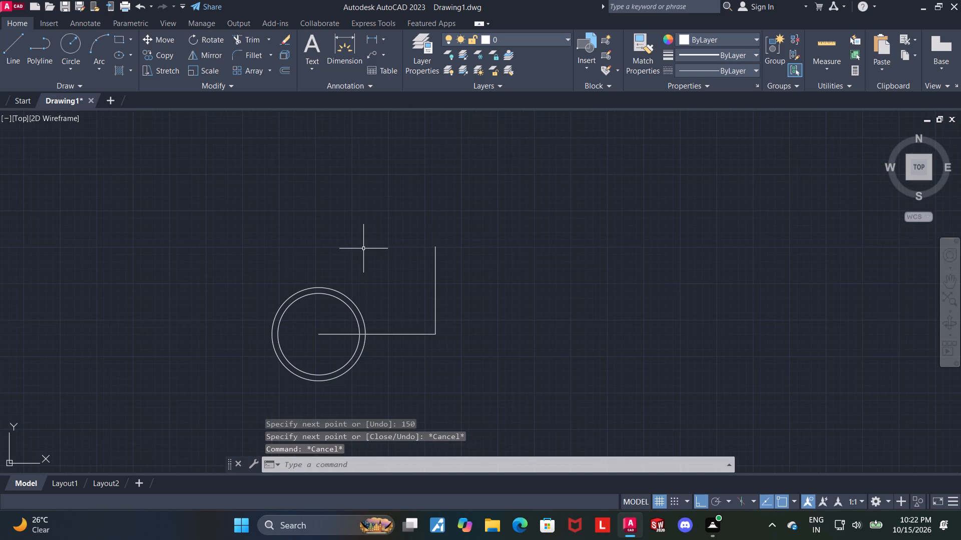
left_click(69, 41)
left_click(433, 245)
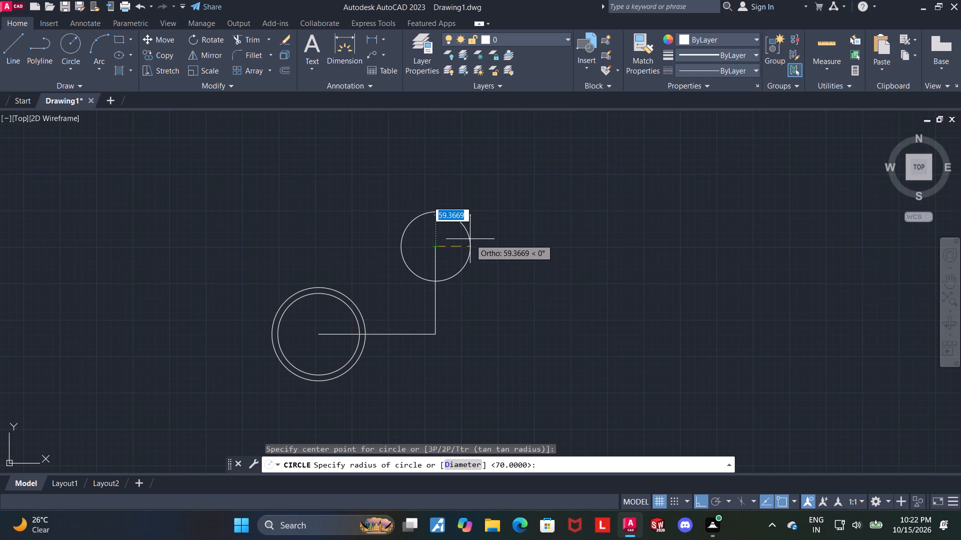
type("130")
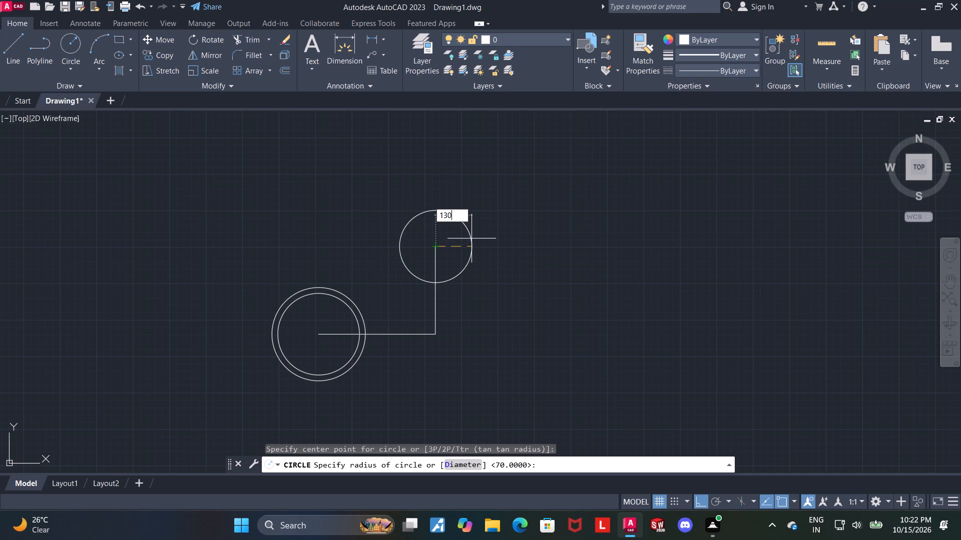
key("Return")
key("Escape")
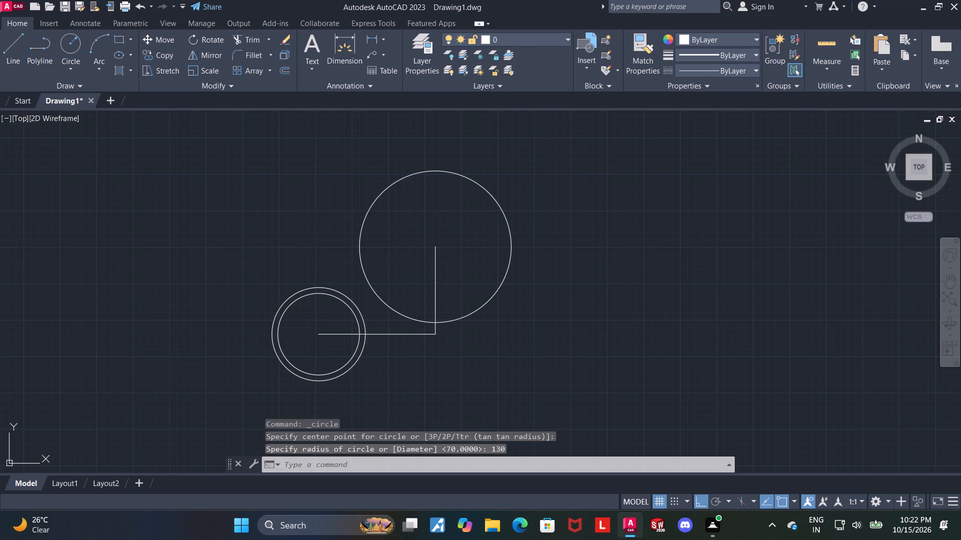
key("Escape")
Draw a concentric circle of radius 150 around the 130-radius circle.
left_click(74, 42)
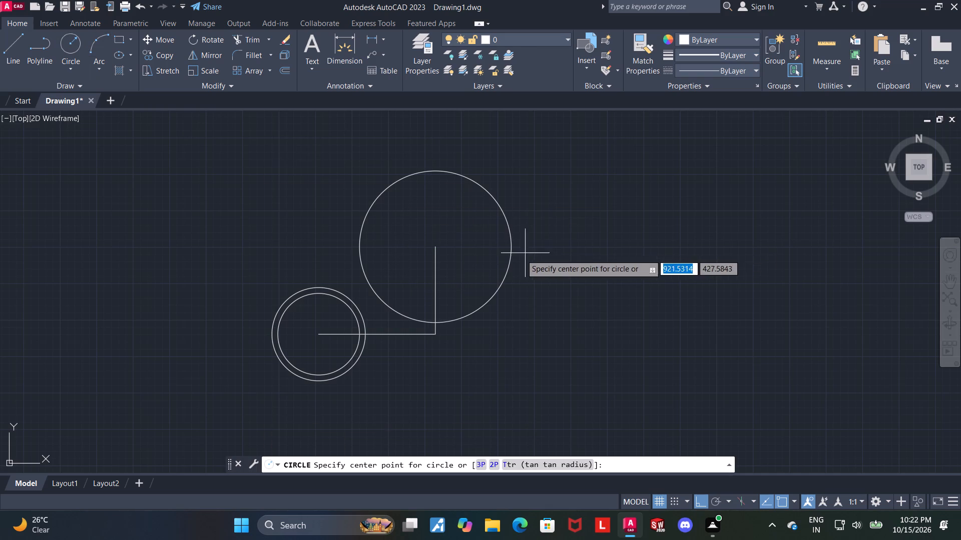
scroll(433, 248, "up", 4)
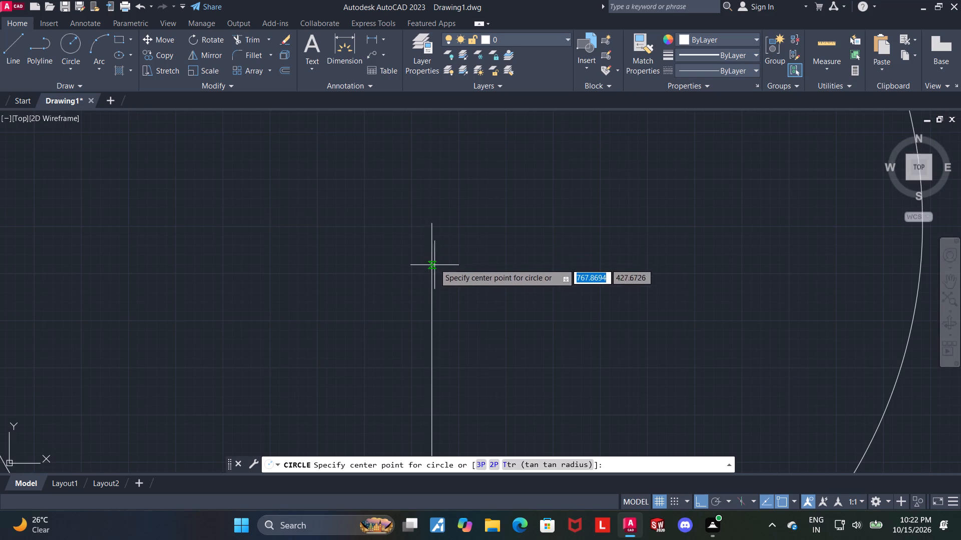
scroll(424, 225, "up", 2)
left_click(438, 216)
scroll(440, 224, "down", 6)
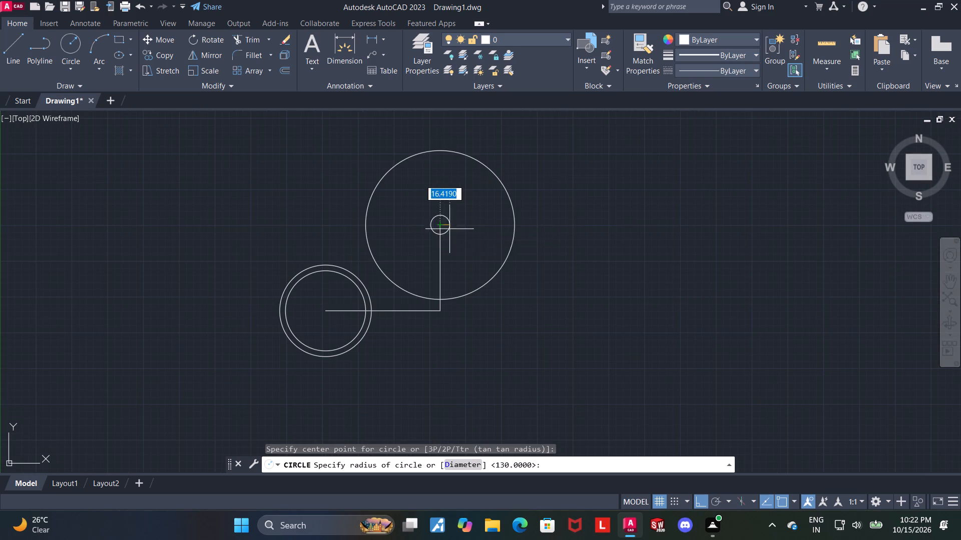
key("1")
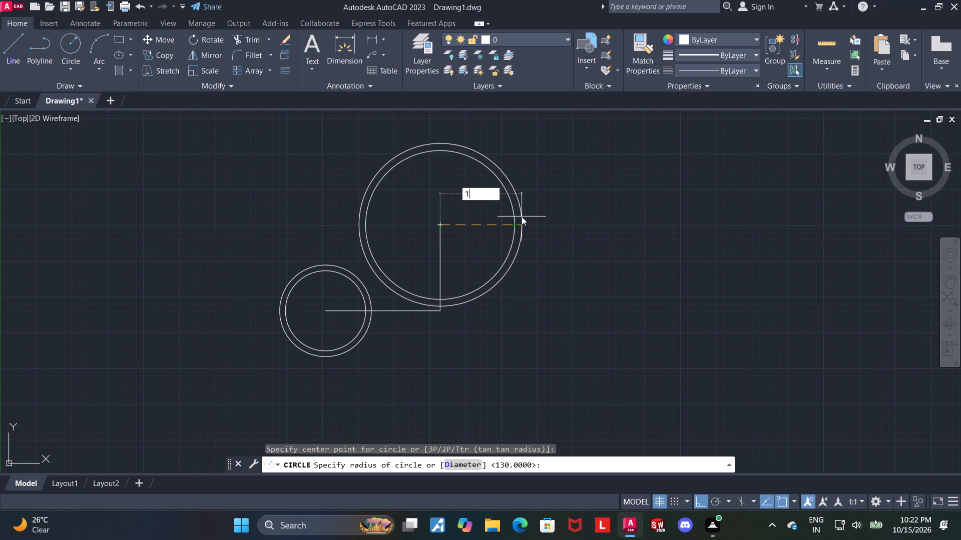
type("50")
key("Return")
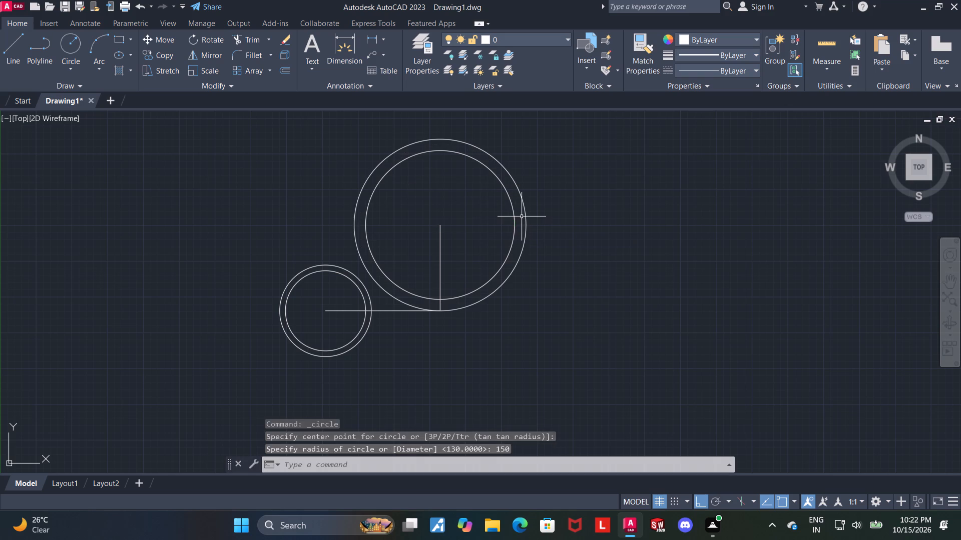
key("Escape")
key("Escape")
Delete the vertical and horizontal construction lines between the two circle pairs.
left_click(440, 265)
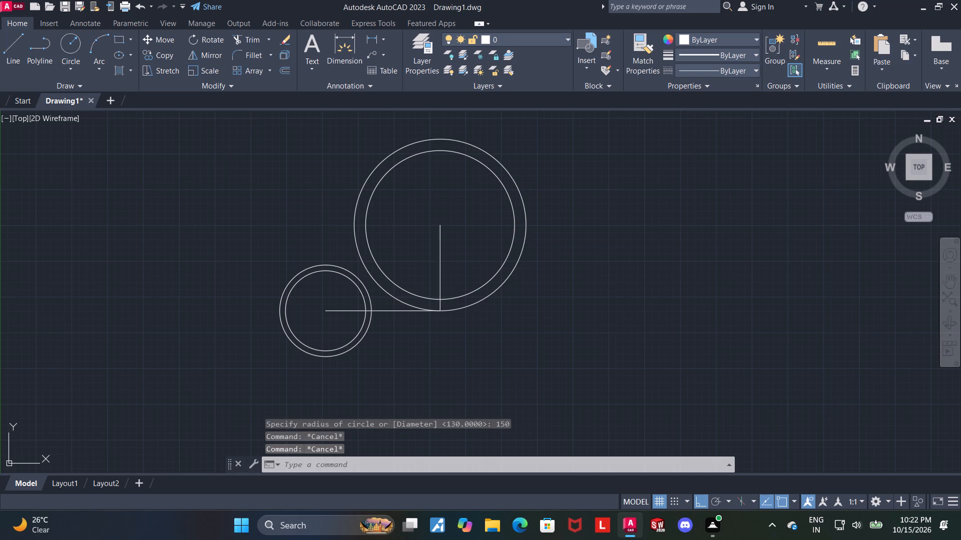
key("Delete")
left_click(384, 311)
key("Delete")
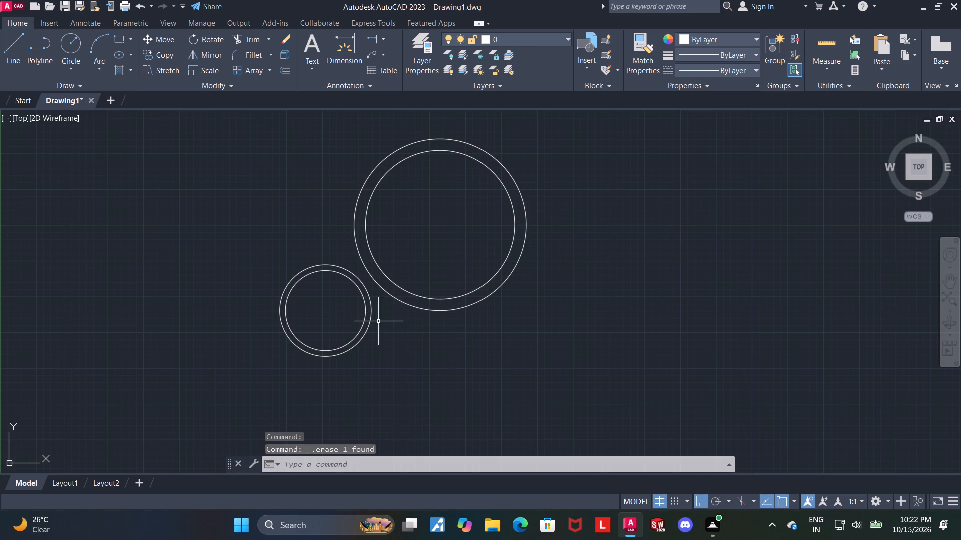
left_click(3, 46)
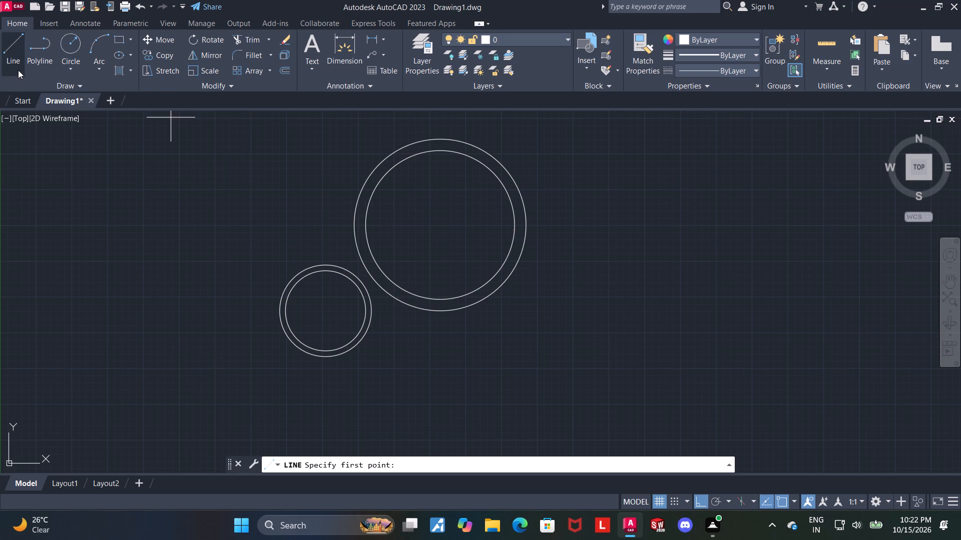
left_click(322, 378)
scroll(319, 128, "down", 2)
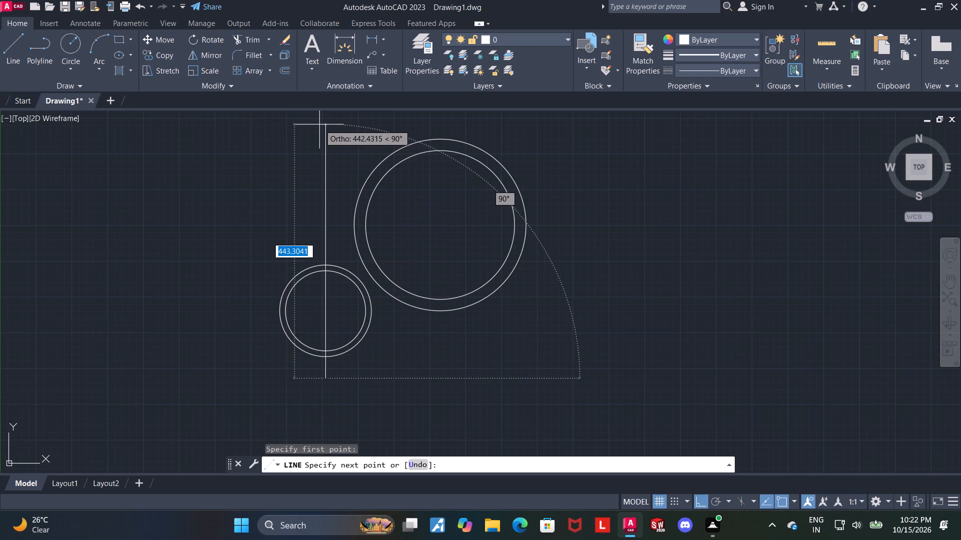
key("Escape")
Draw a 200-long vertical line upward from the centre of the smaller concentric circle pair.
left_click(9, 45)
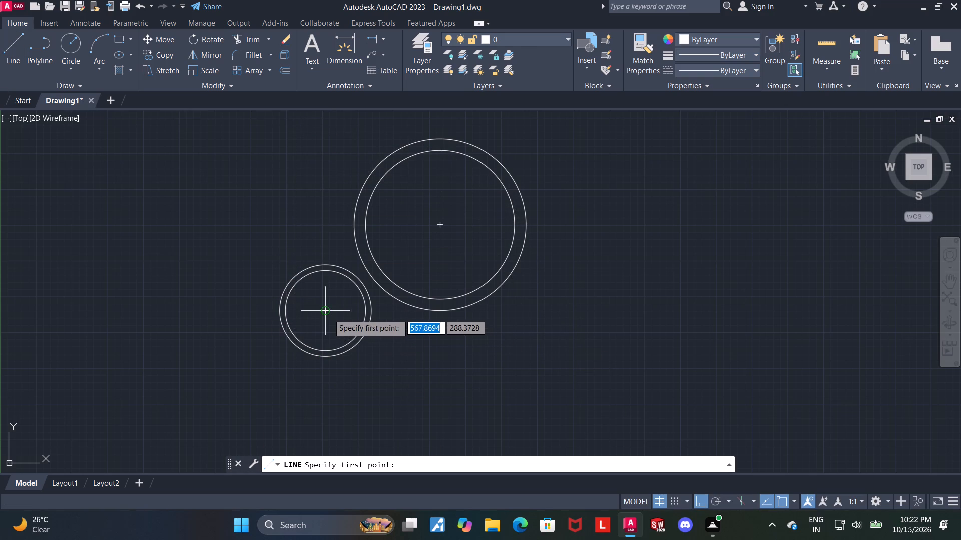
left_click(326, 313)
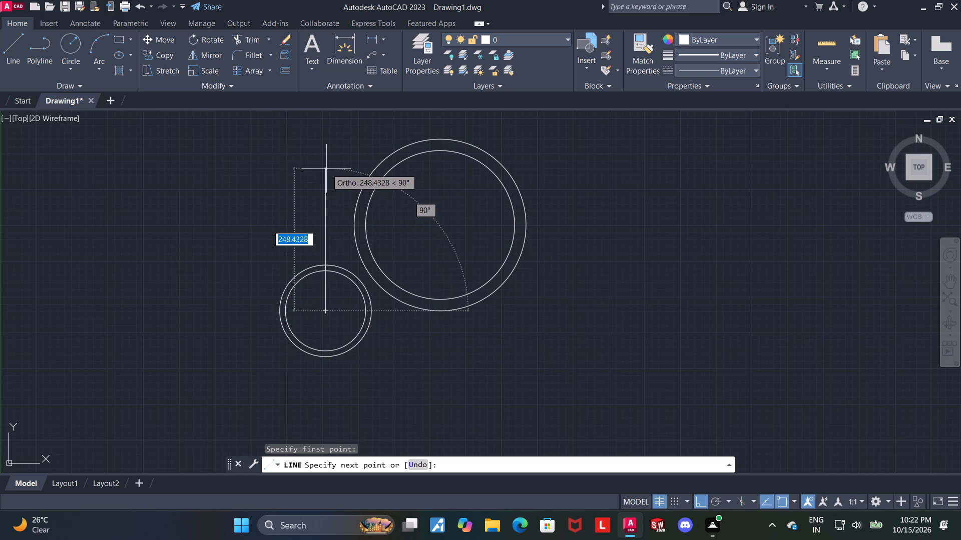
type("200")
key("Return")
key("Escape")
key("Escape")
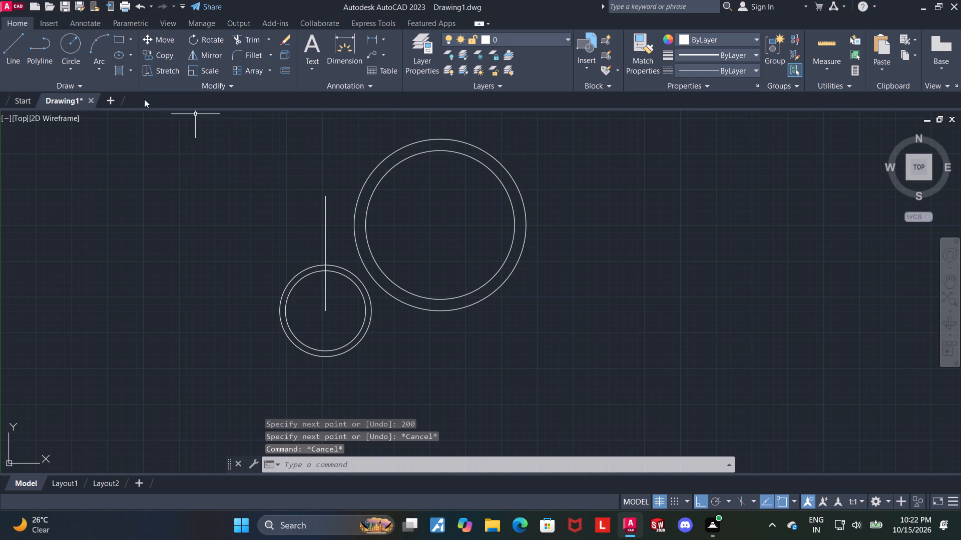
Draw a circle of radius 40 centred on the upper end of the 200-long vertical line.
left_click(67, 43)
left_click(325, 198)
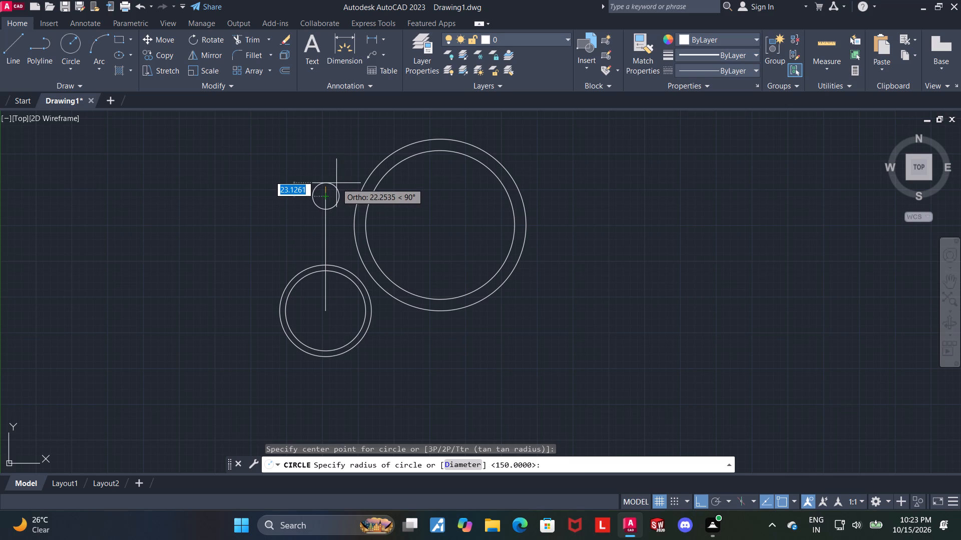
type("40")
key("Return")
key("Escape")
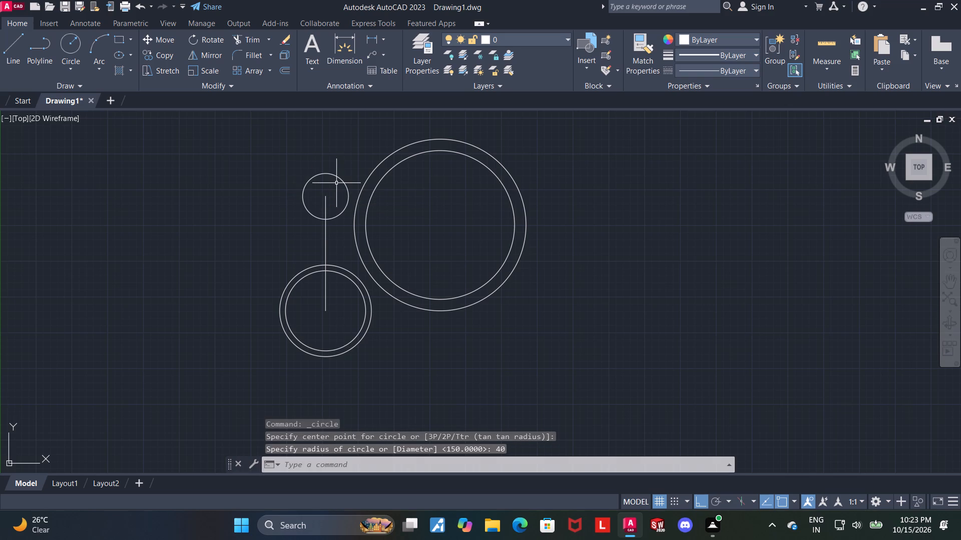
Draw a concentric circle of radius 30 inside the 40-radius circle.
left_click(72, 41)
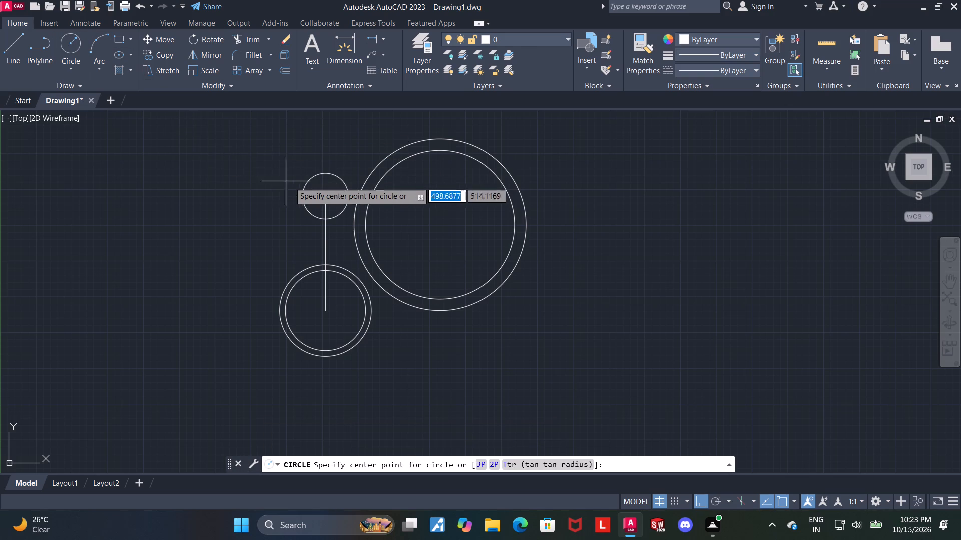
left_click(324, 196)
type("30")
key("Return")
key("Escape")
key("Escape")
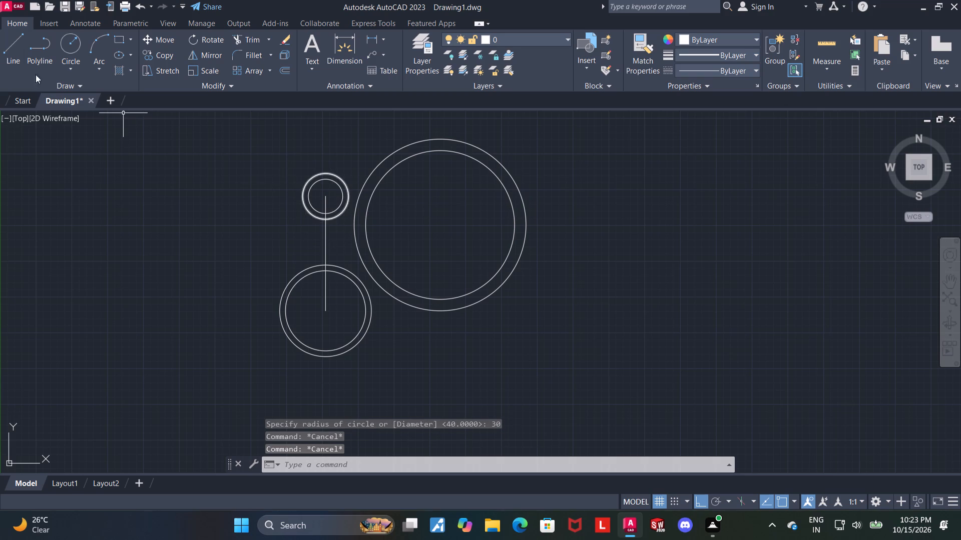
Draw a vertical line from the 30-radius circle's centre upward to a point a little beyond the 40-radius circle.
left_click(3, 43)
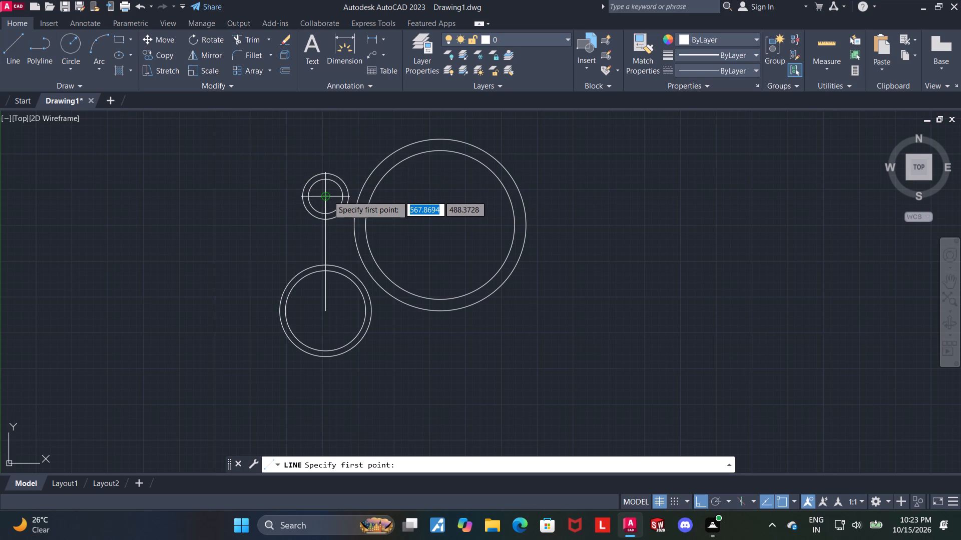
left_click(328, 195)
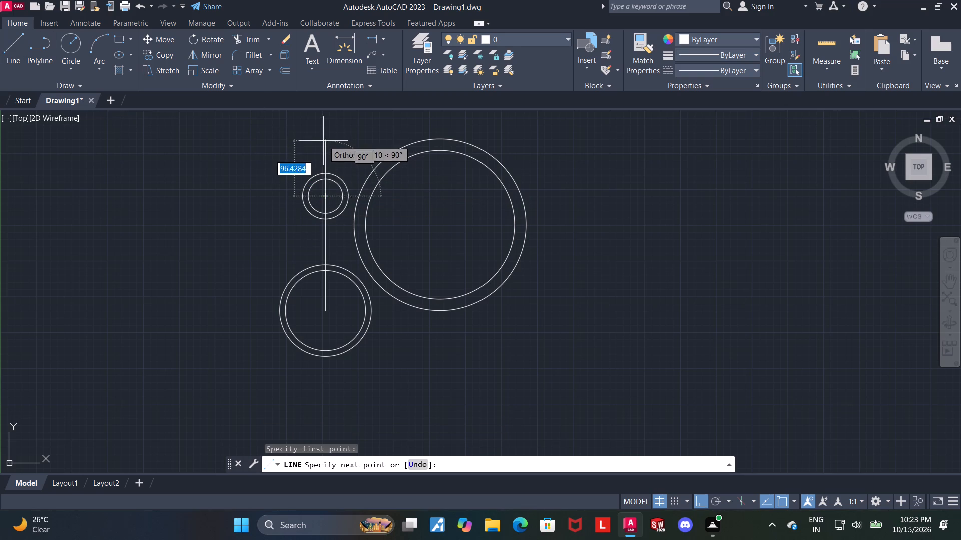
left_click(323, 145)
key("Escape")
key("Escape")
Draw a vertical line about 125 long downward from the lower circle pair's centre, ending below the circles.
left_click(4, 48)
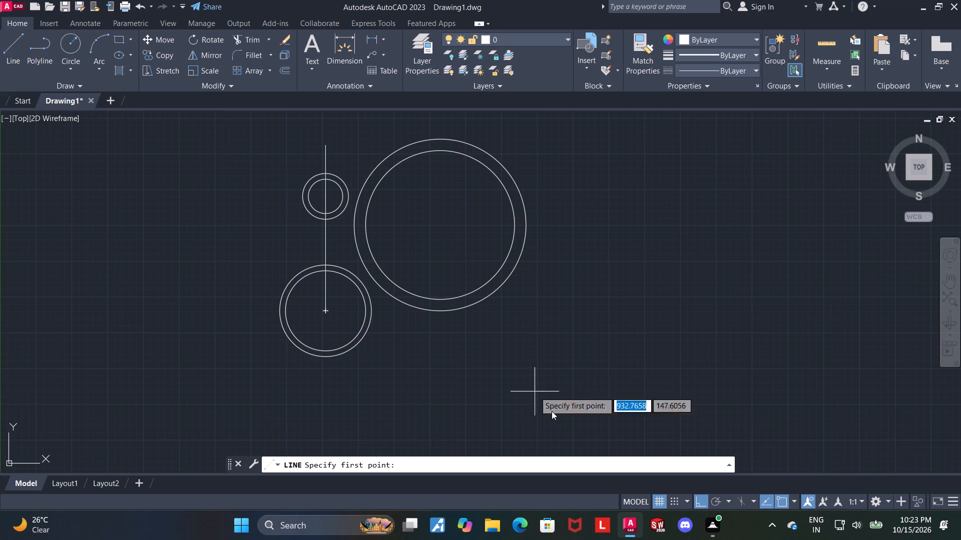
left_click(326, 311)
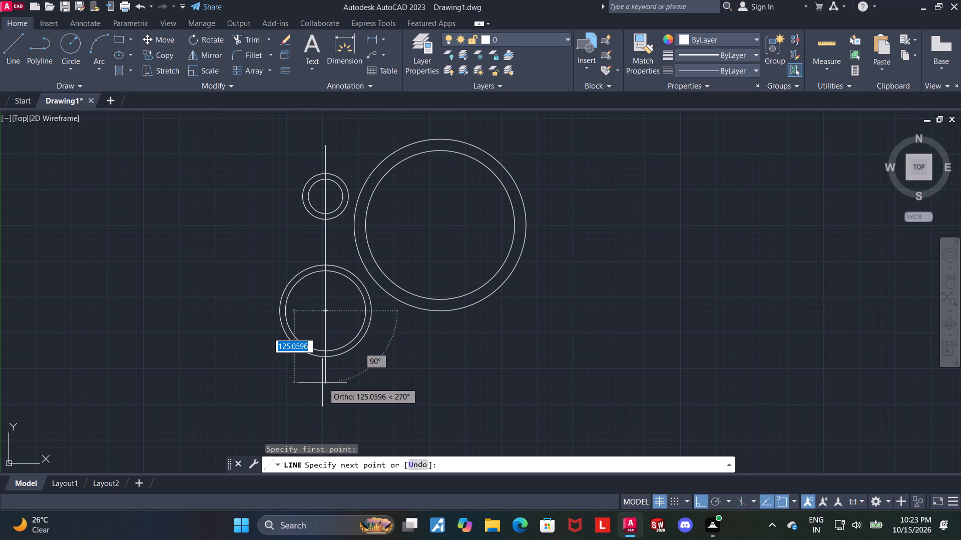
left_click(319, 383)
key("Escape")
Join the three collinear vertical lines through the two vertically aligned circle pairs into one line.
left_click(323, 348)
key("Escape")
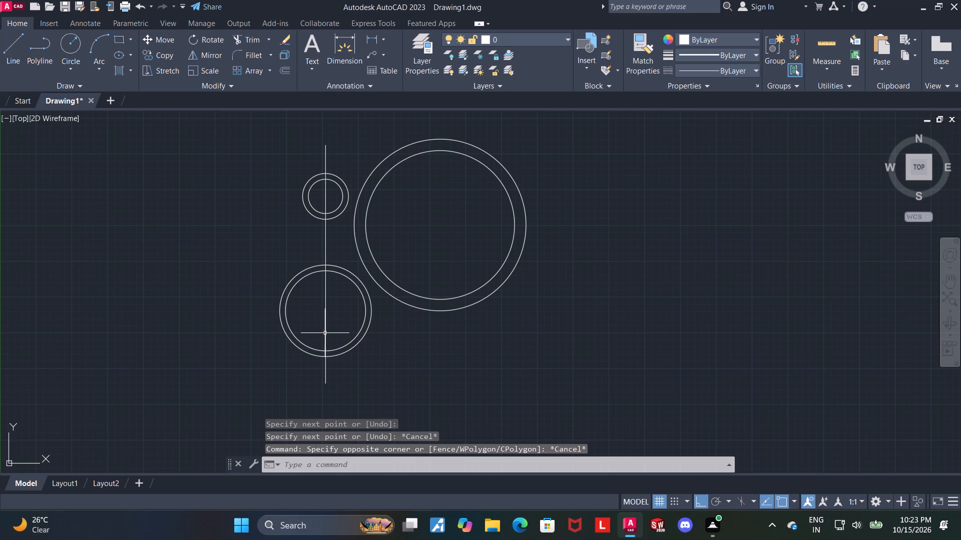
left_click(331, 325)
left_click(319, 306)
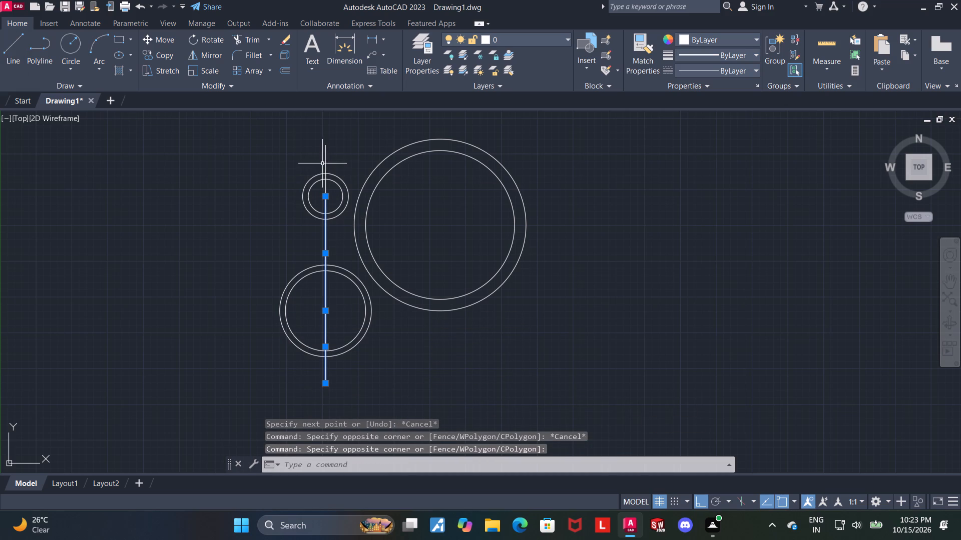
left_click(327, 164)
key("j")
key("Return")
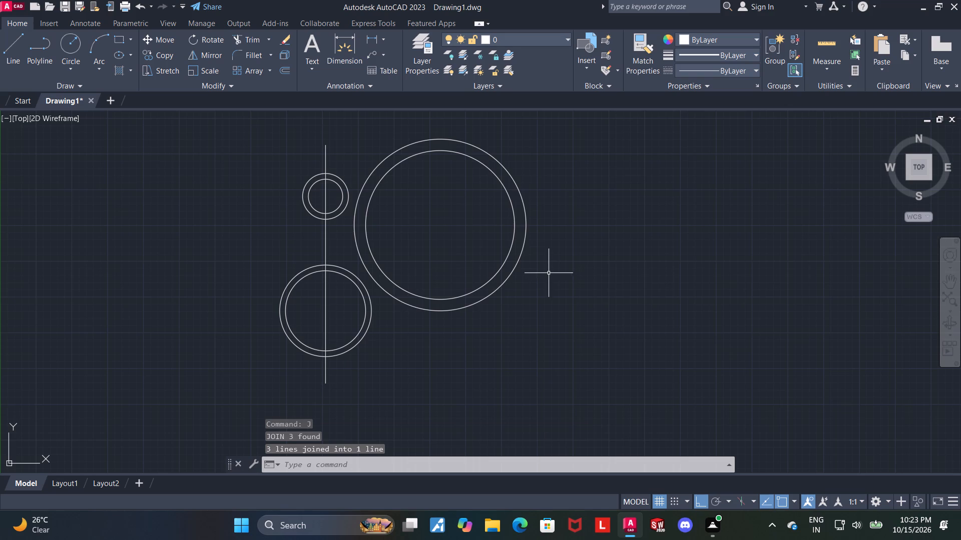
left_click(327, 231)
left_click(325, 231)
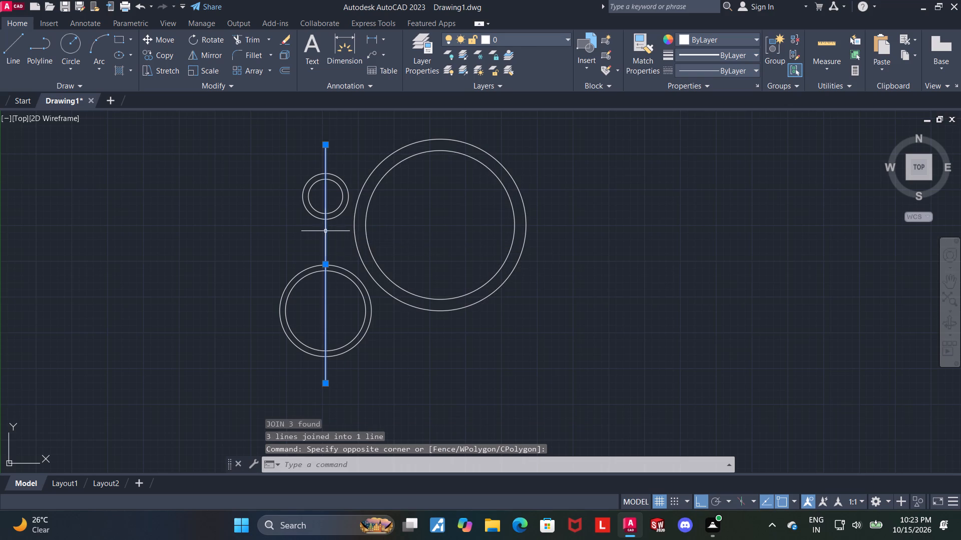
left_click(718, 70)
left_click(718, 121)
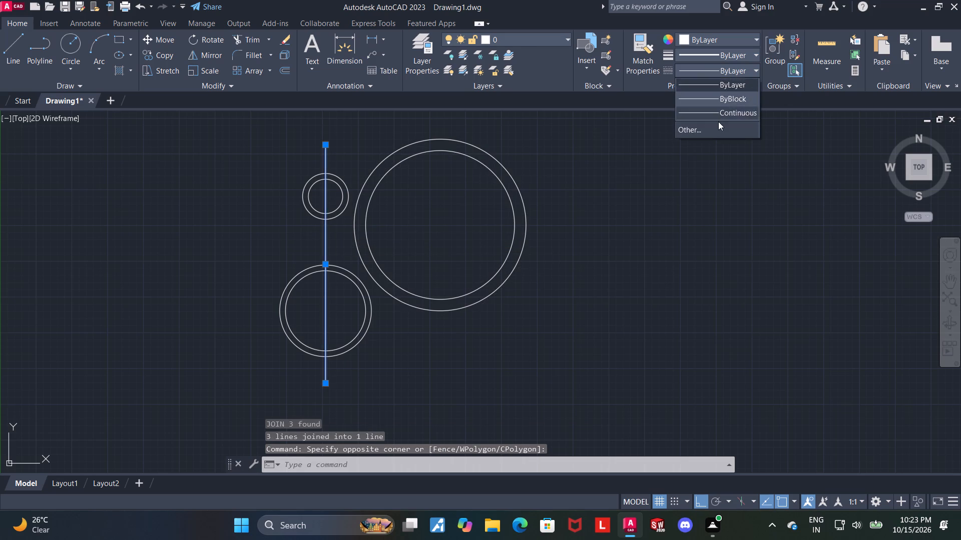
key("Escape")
Load the ACAD_ISO04W100 long-dash dot linetype into the drawing.
left_click(326, 250)
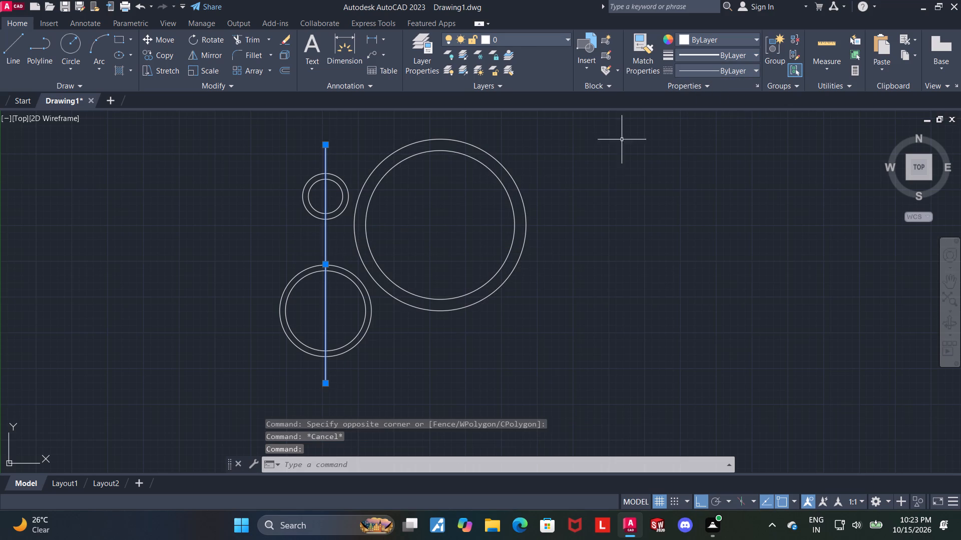
left_click(731, 67)
left_click(720, 132)
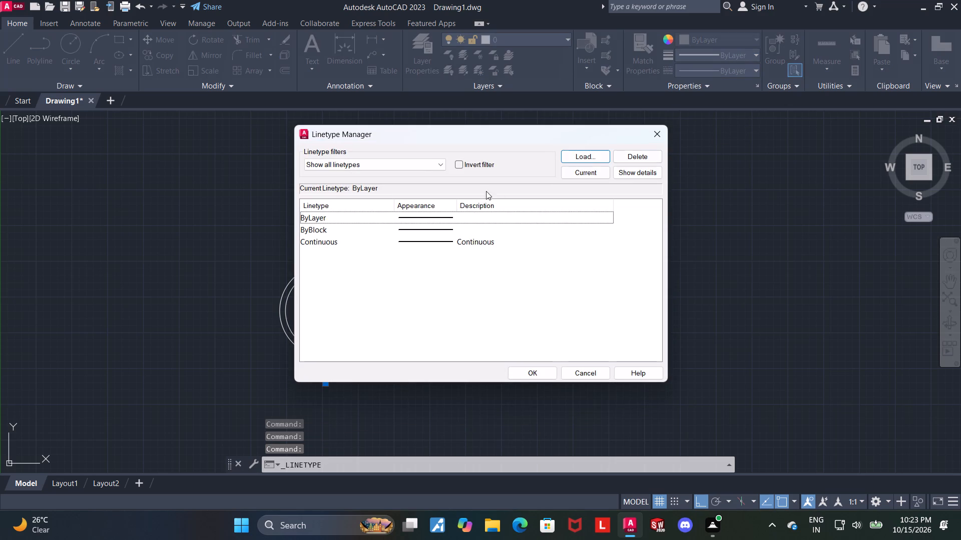
left_click(582, 154)
double_click(510, 263)
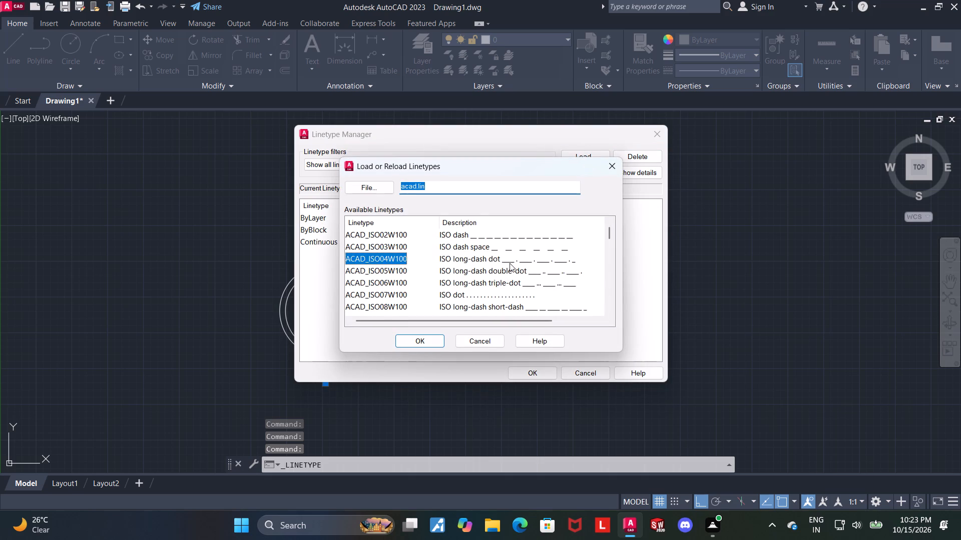
left_click(523, 370)
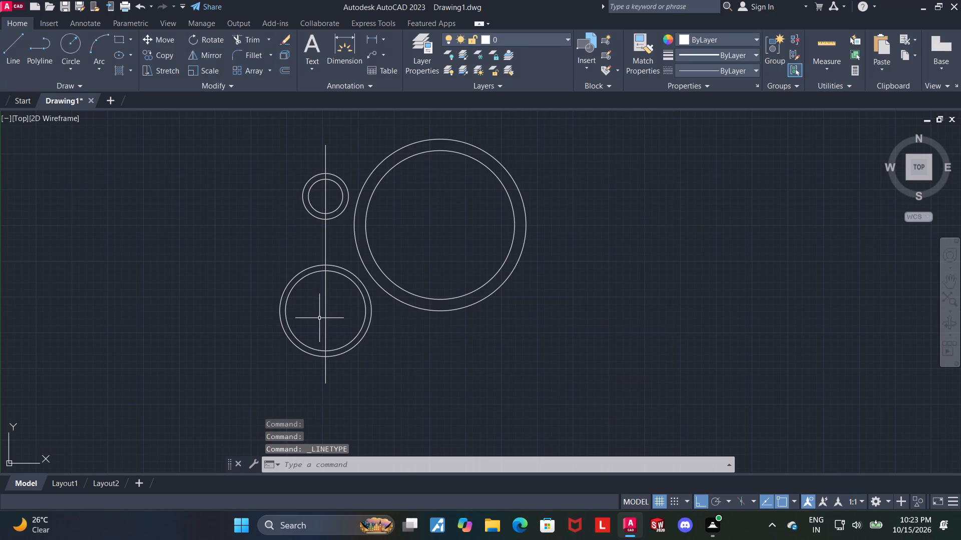
Assign the ACAD_ISO04W100 linetype and the colour cyan to the joined vertical line.
left_click(325, 314)
left_click(739, 71)
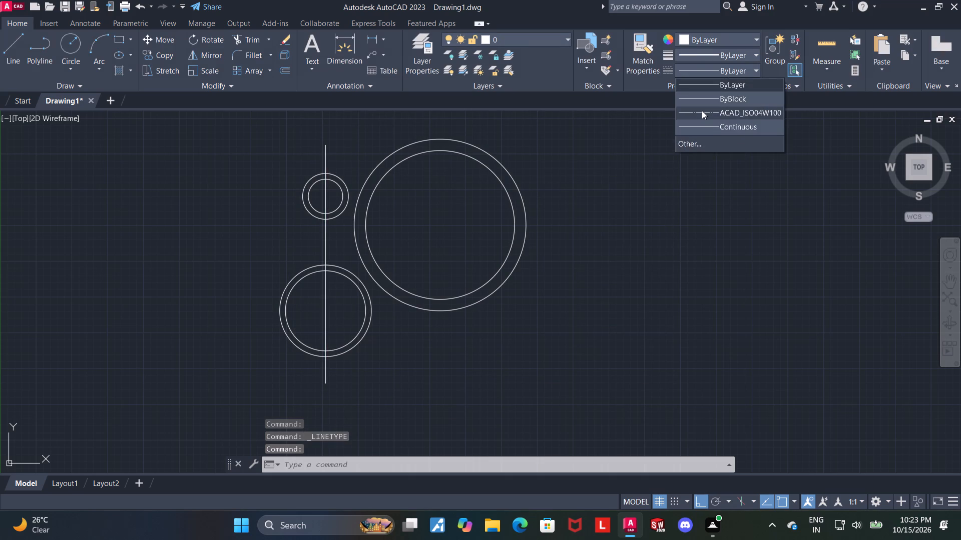
left_click(702, 110)
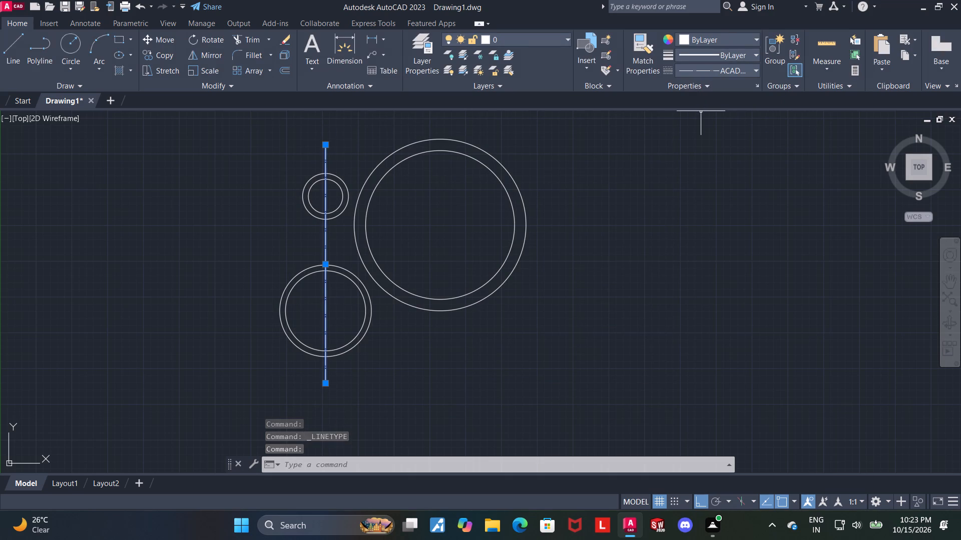
left_click(718, 38)
left_click(718, 159)
key("Escape")
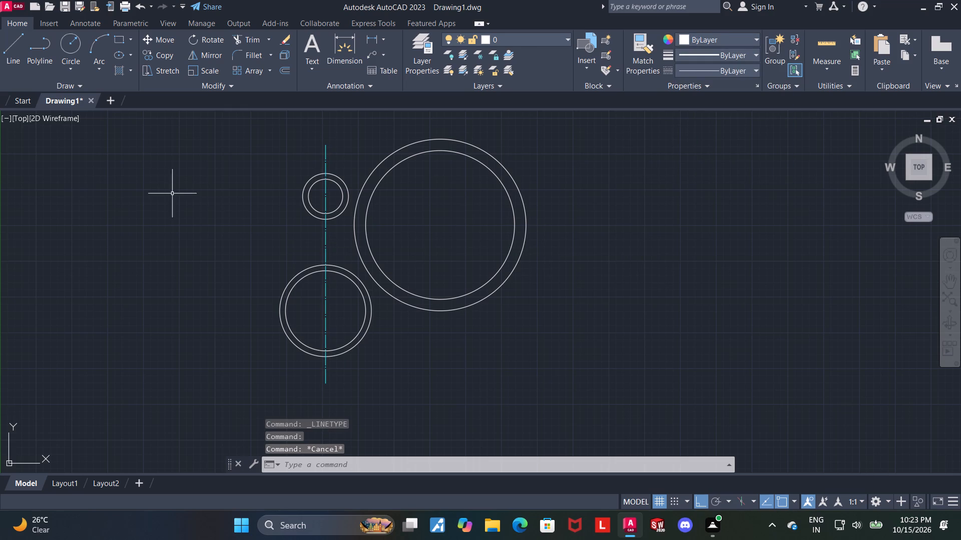
Dimension the vertical distance between the centres of the two aligned circle pairs, placing the dimension line to their left.
left_click(344, 44)
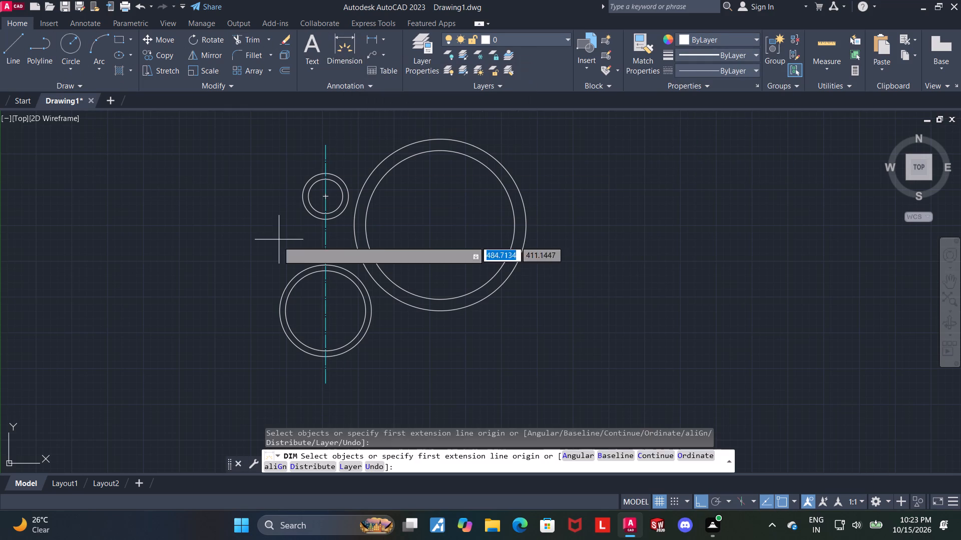
left_click(327, 199)
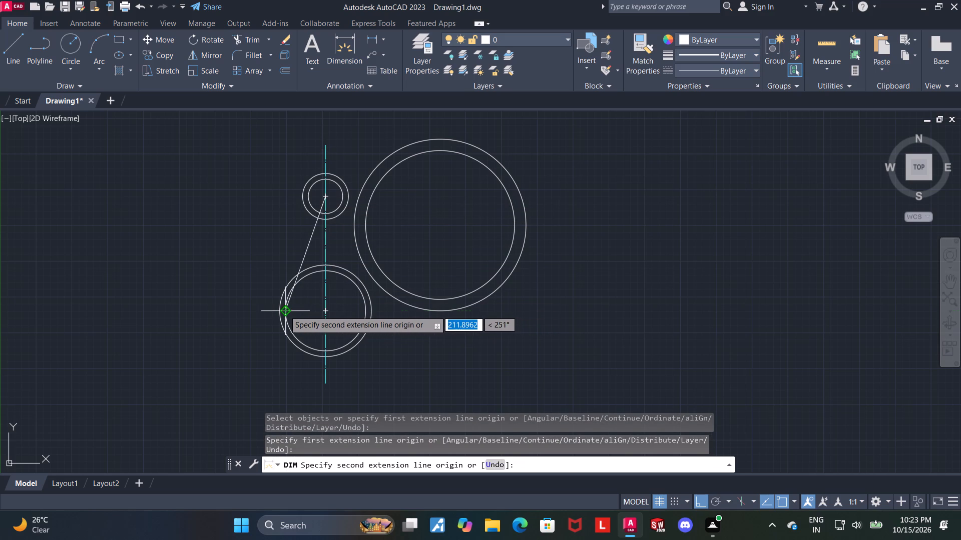
left_click(326, 311)
left_click(233, 291)
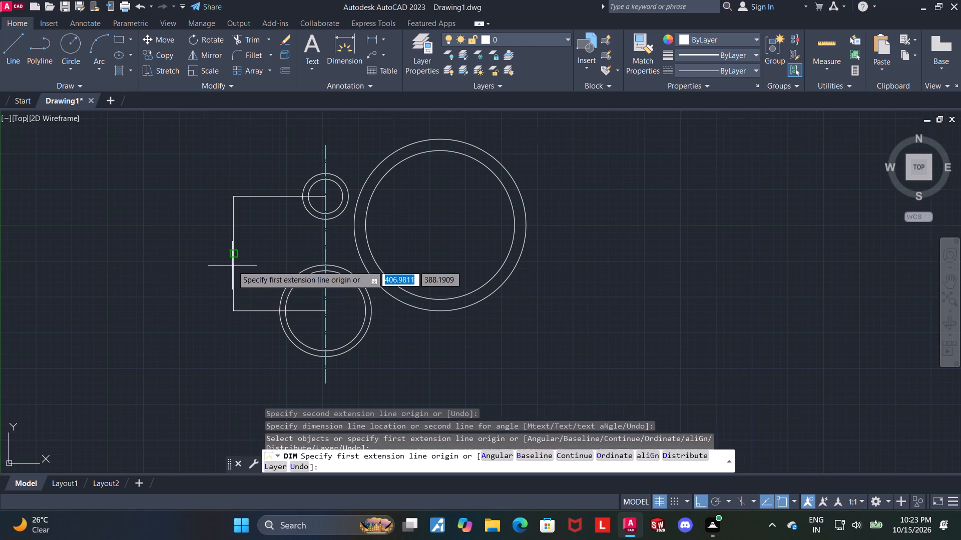
scroll(232, 265, "up", 3)
scroll(234, 201, "up", 3)
scroll(197, 257, "up", 4)
scroll(358, 234, "down", 4)
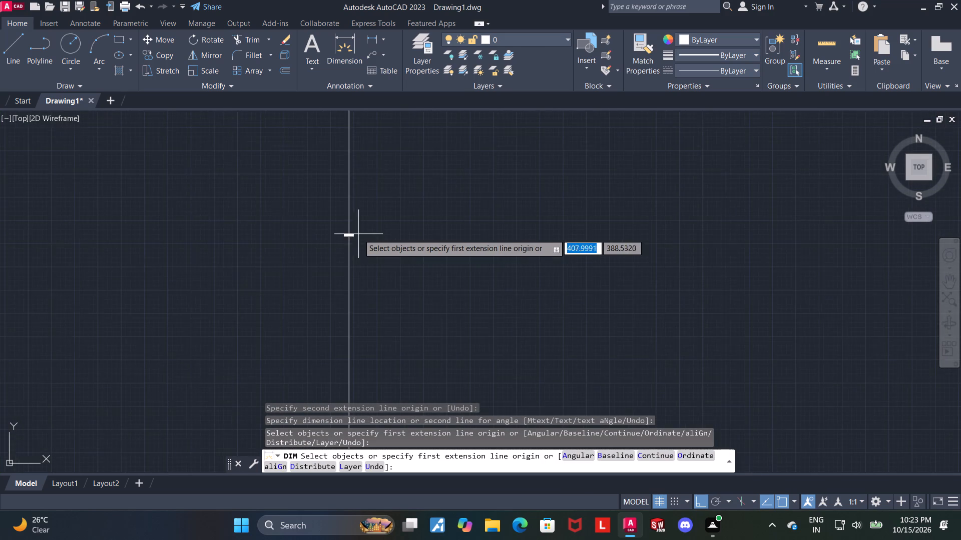
scroll(356, 234, "down", 4)
scroll(445, 252, "down", 4)
middle_click_drag(470, 245, 453, 246)
scroll(452, 246, "up", 1)
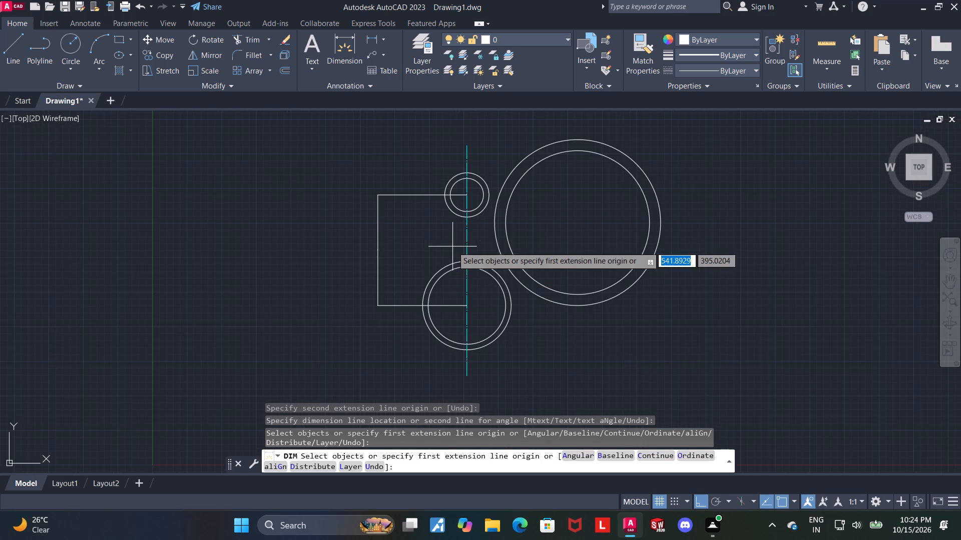
key("Escape")
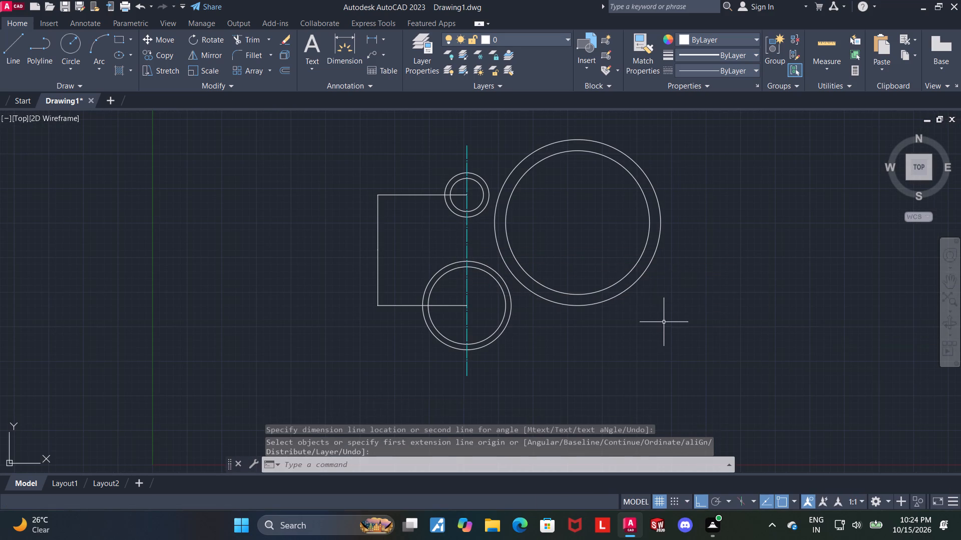
Modify the Standard dimension style so the linear primary units have a precision of 0.
key("d")
key("Return")
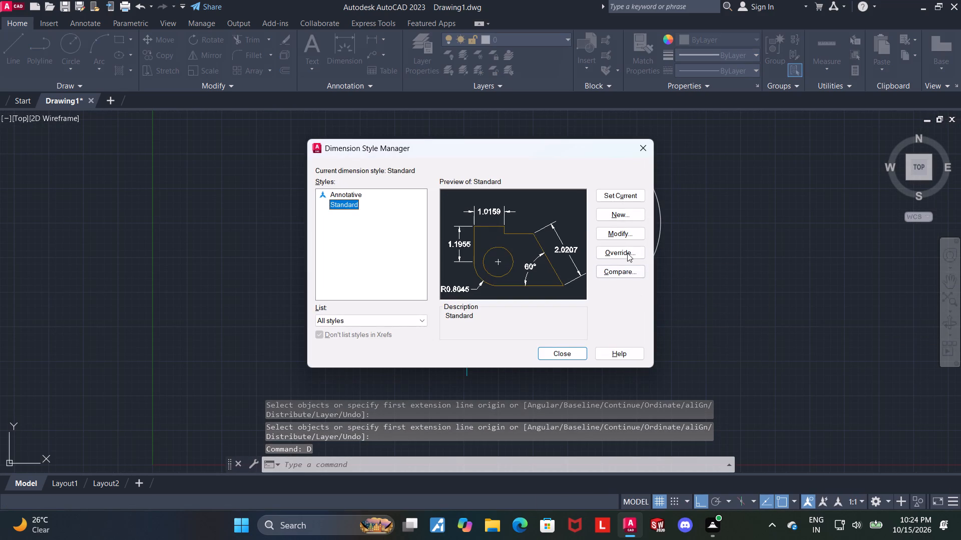
left_click(624, 237)
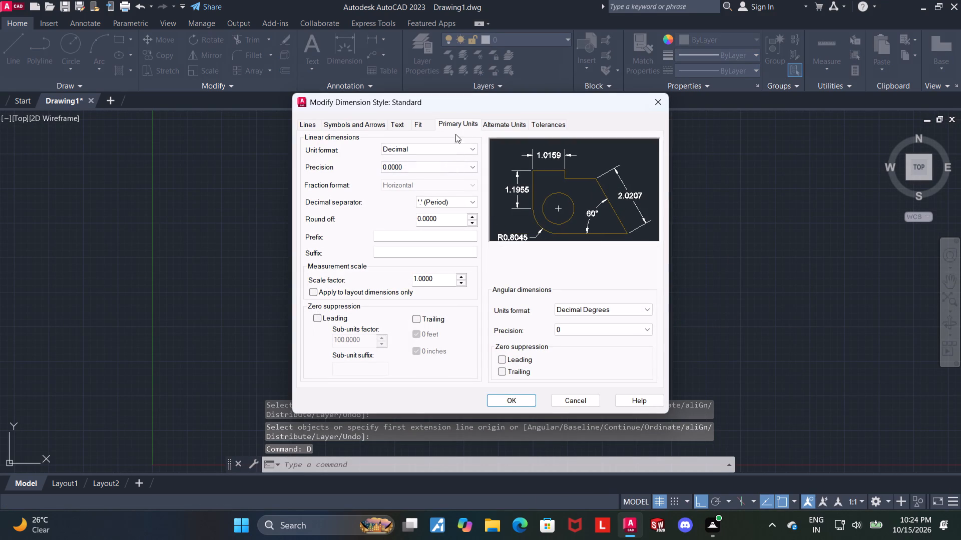
left_click(397, 172)
left_click(397, 177)
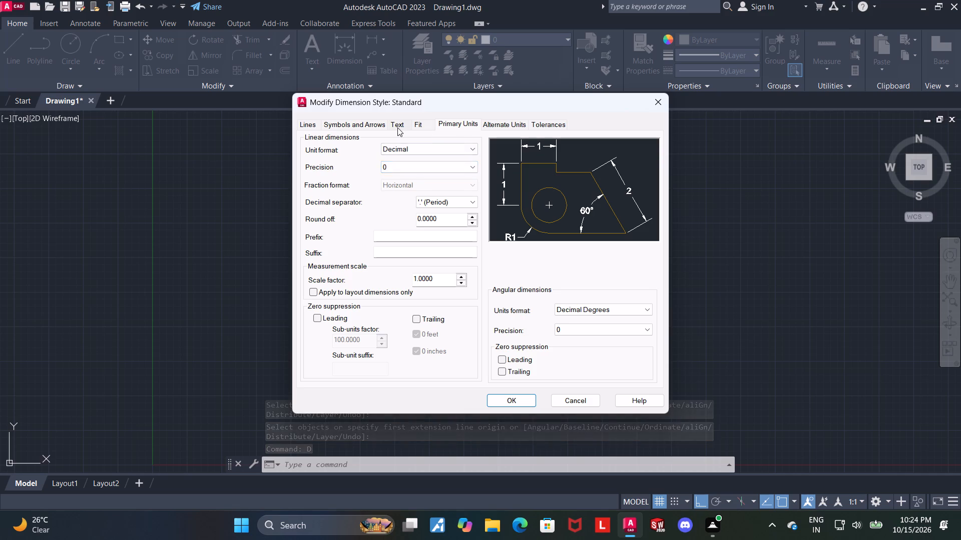
Set the Standard dimension style's text height to 4 and its arrow size to 3.
left_click(397, 127)
left_click_drag(459, 217, 354, 217)
key("4")
key("Return")
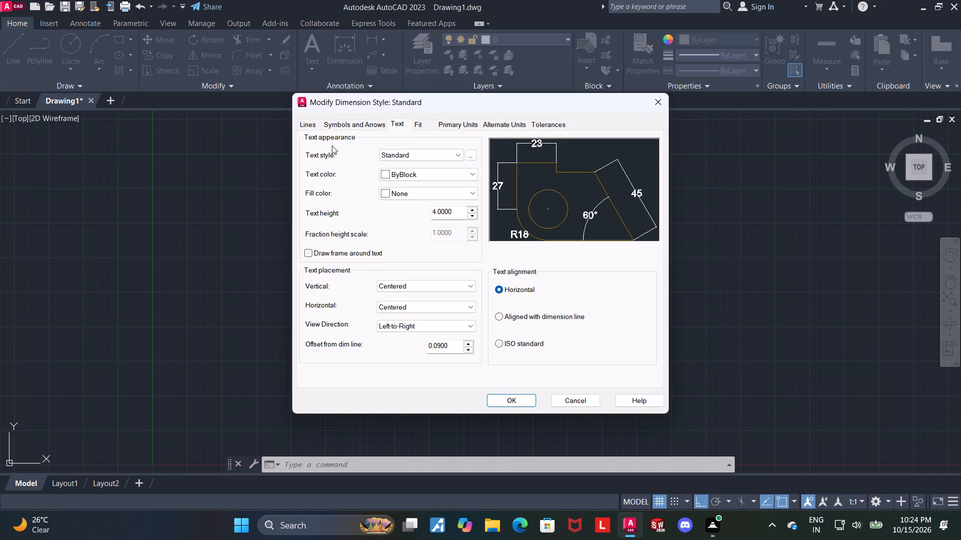
left_click(372, 125)
left_click_drag(340, 248, 170, 253)
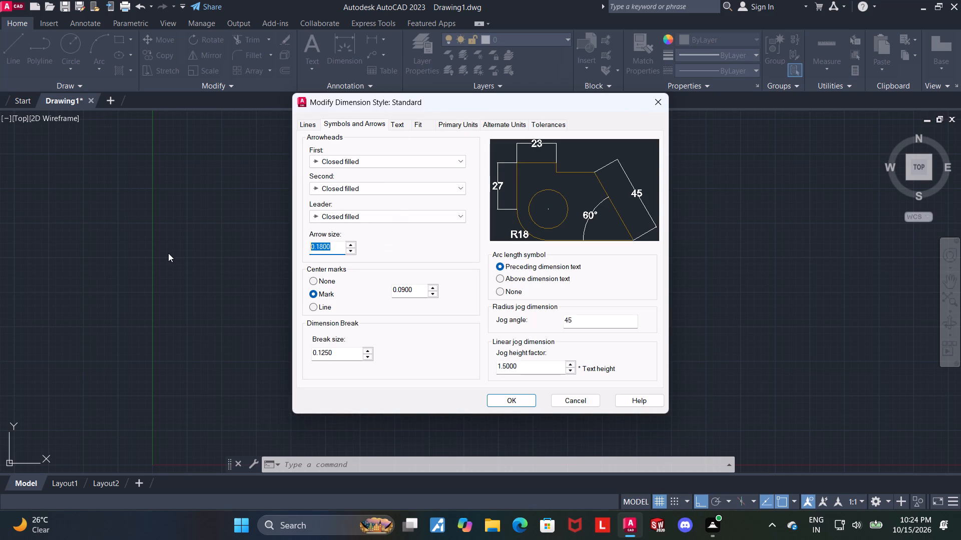
key("3")
key("Return")
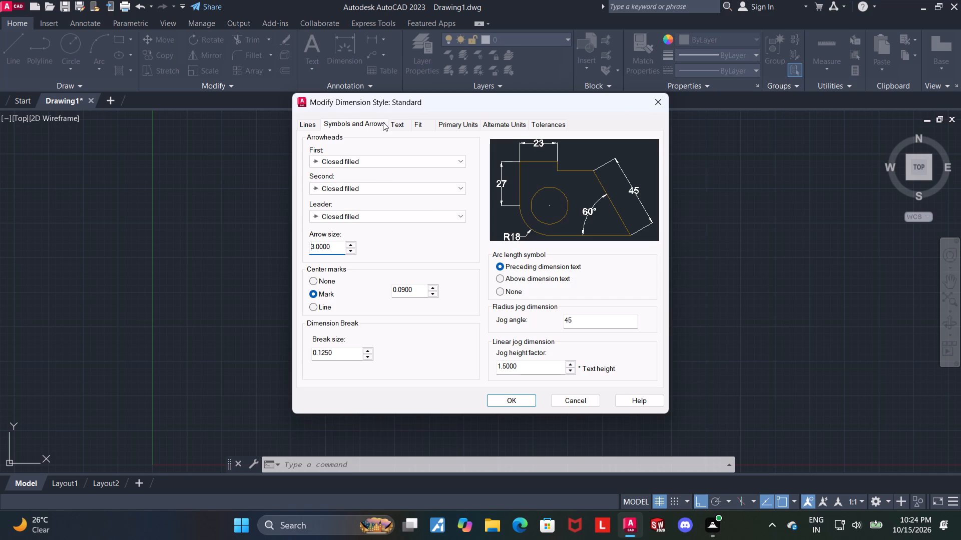
Apply the modified Standard dimension style and close the Dimension Style Manager.
left_click(389, 122)
left_click(520, 405)
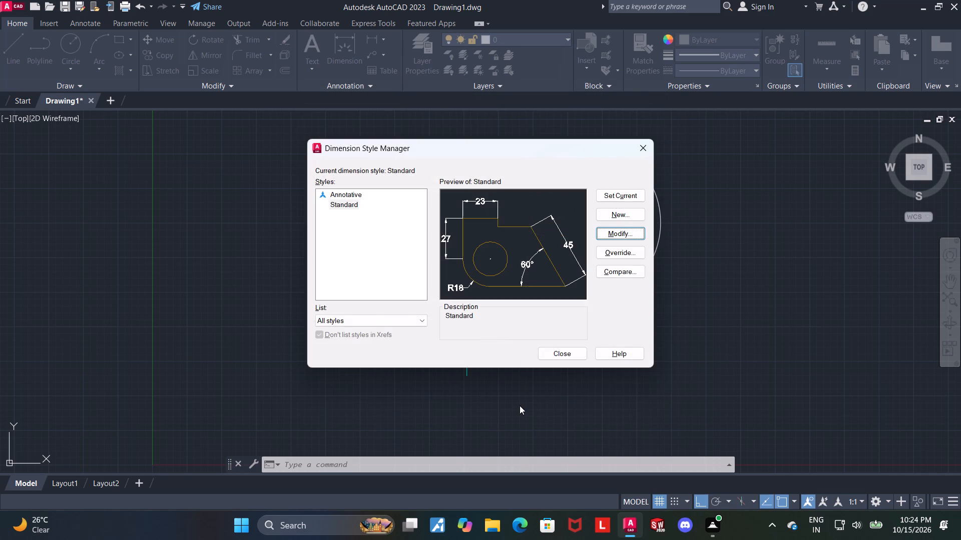
left_click(566, 351)
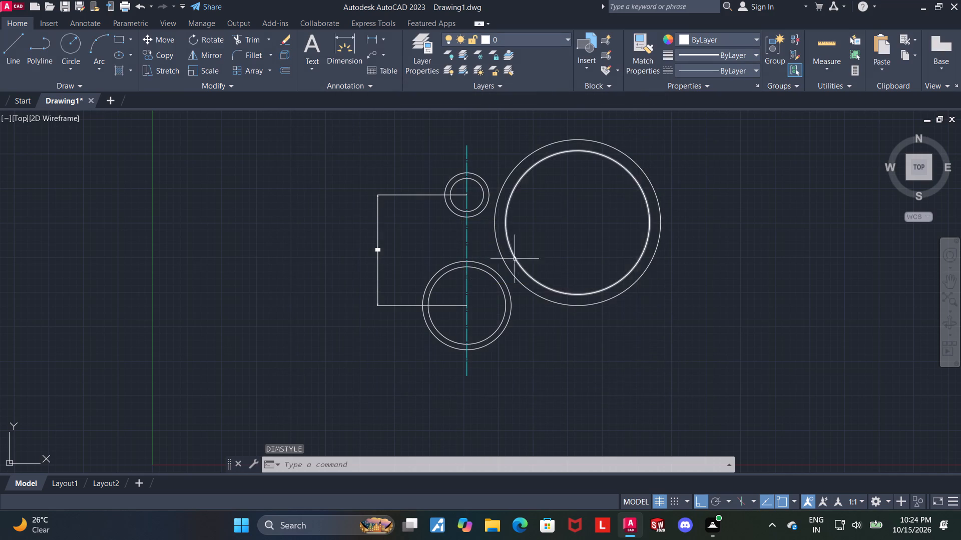
Set the Standard dimension style's text height to 5 and apply the change.
scroll(451, 234, "up", 1)
scroll(402, 254, "up", 1)
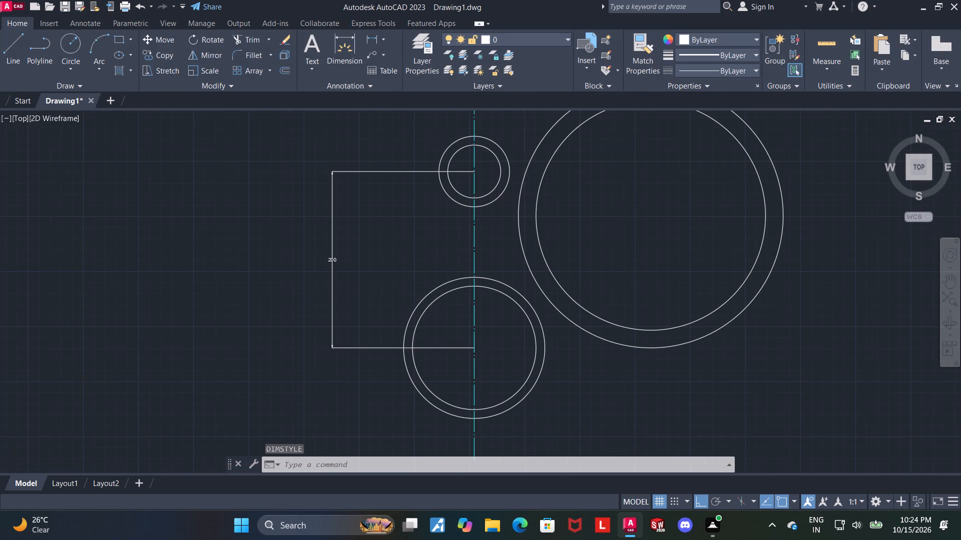
scroll(384, 265, "down", 1)
middle_click_drag(413, 262, 306, 281)
scroll(298, 283, "up", 1)
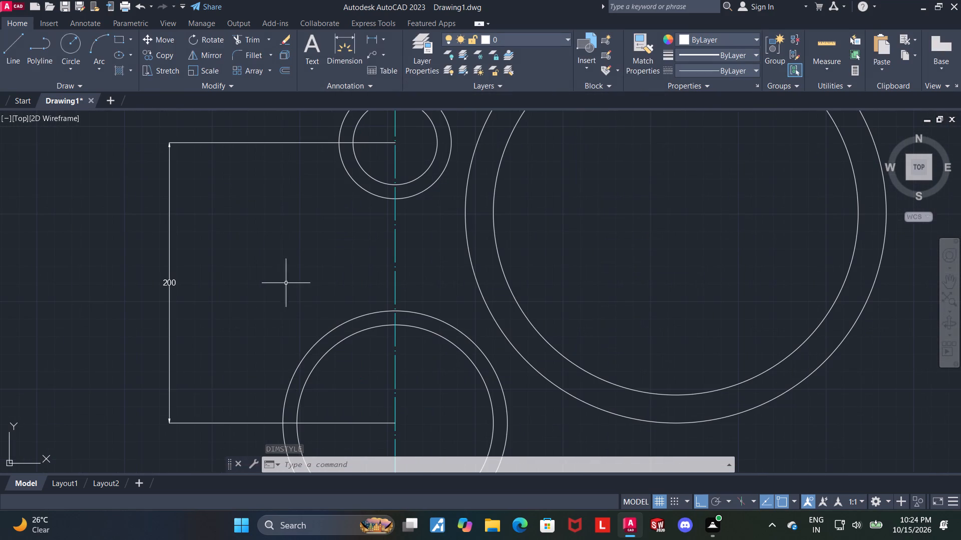
key("d")
key("Return")
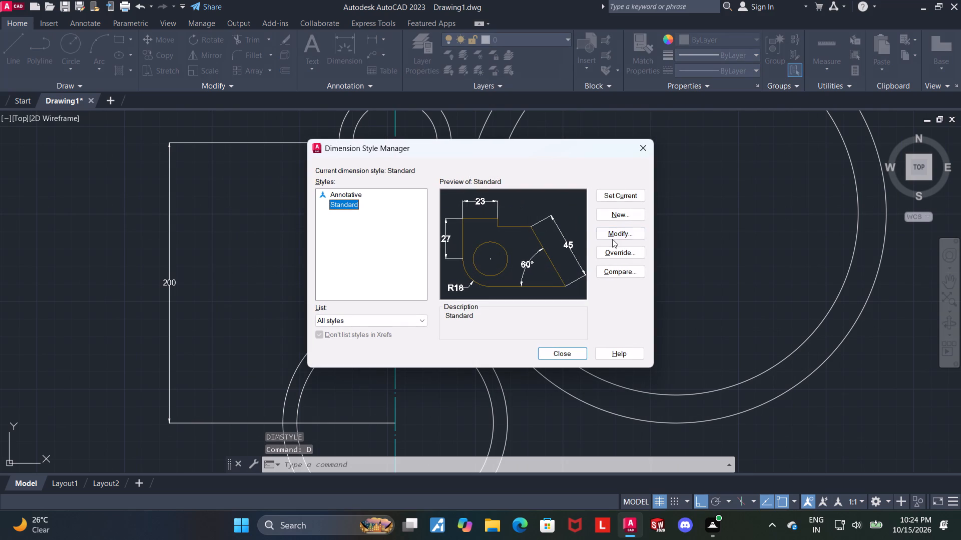
left_click(614, 235)
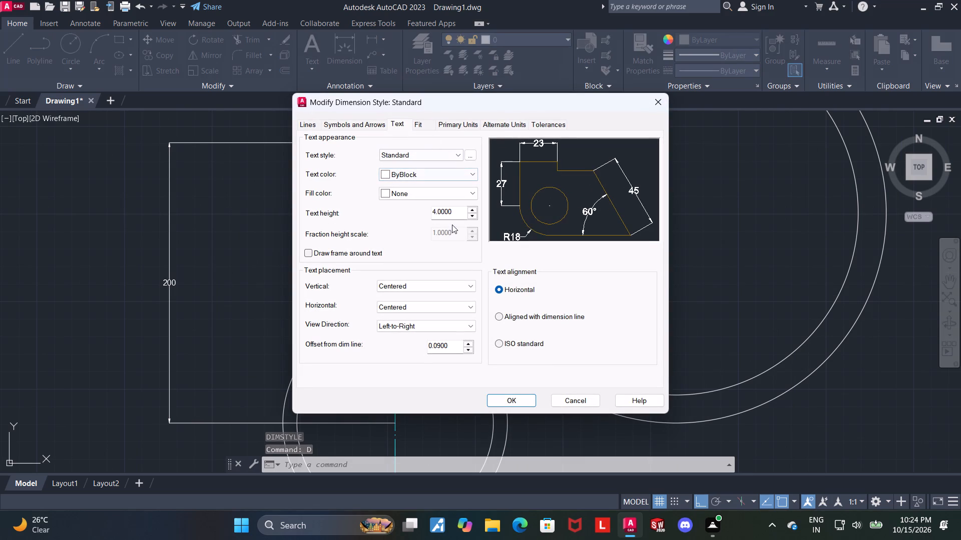
left_click_drag(456, 211, 403, 211)
key("5")
key("Return")
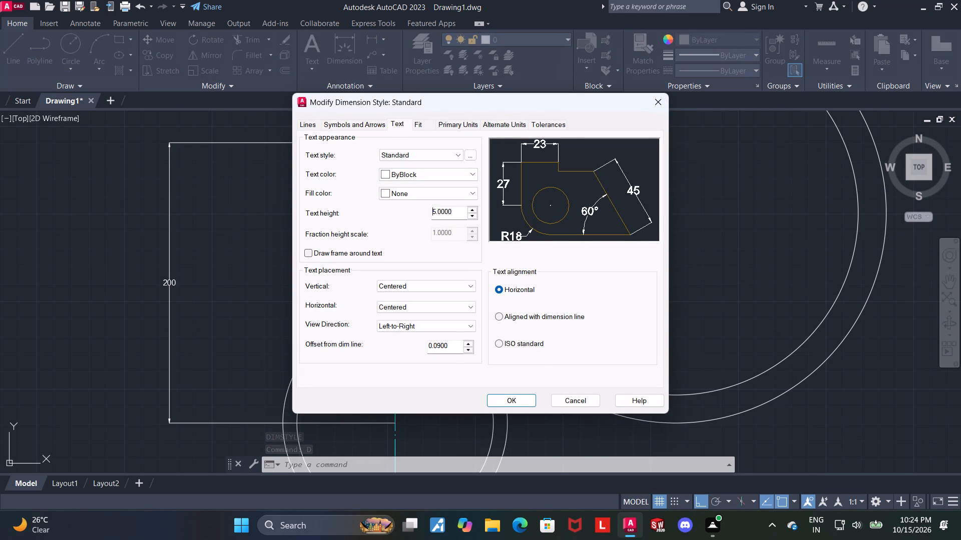
left_click(507, 398)
left_click(548, 348)
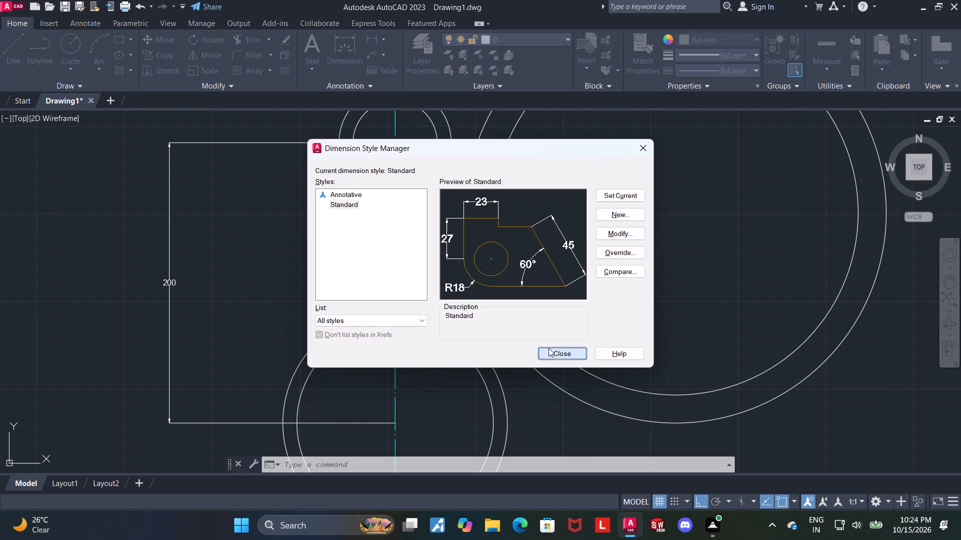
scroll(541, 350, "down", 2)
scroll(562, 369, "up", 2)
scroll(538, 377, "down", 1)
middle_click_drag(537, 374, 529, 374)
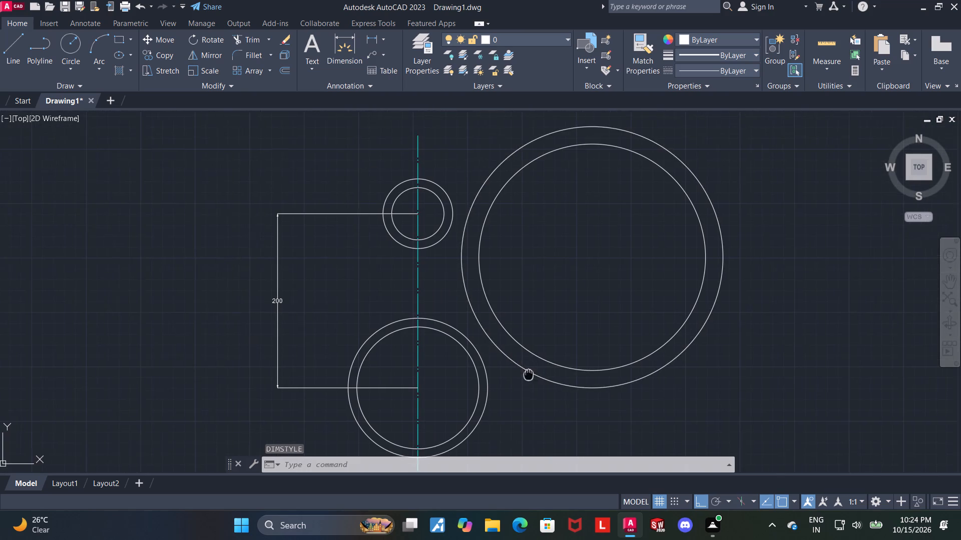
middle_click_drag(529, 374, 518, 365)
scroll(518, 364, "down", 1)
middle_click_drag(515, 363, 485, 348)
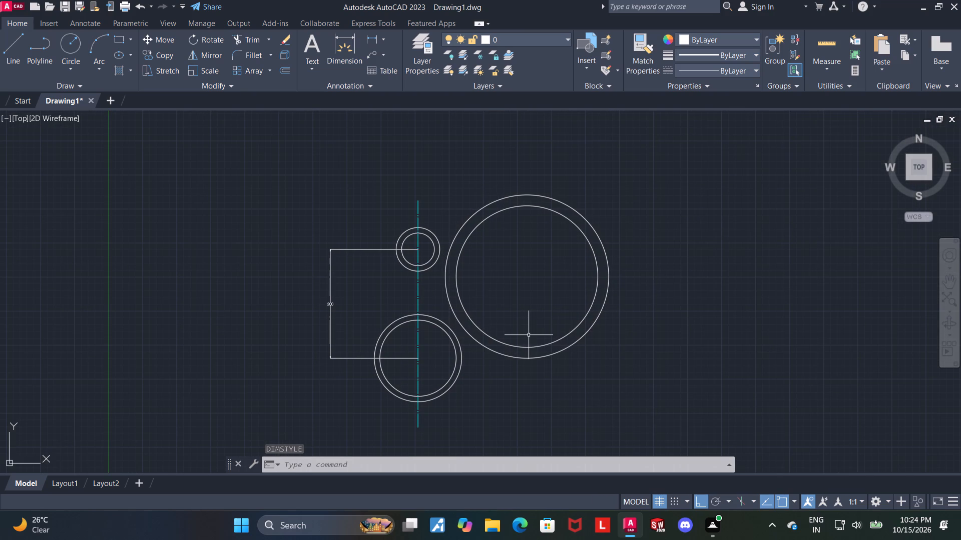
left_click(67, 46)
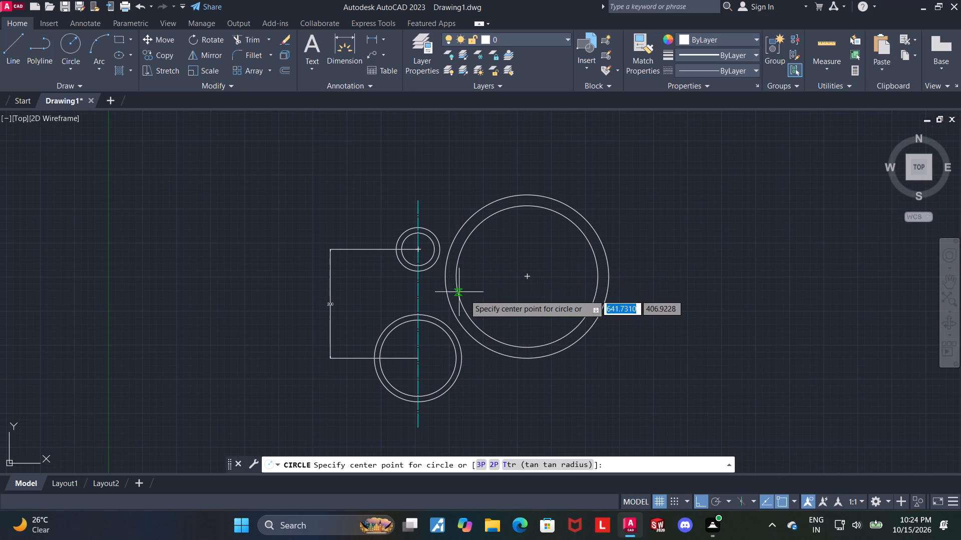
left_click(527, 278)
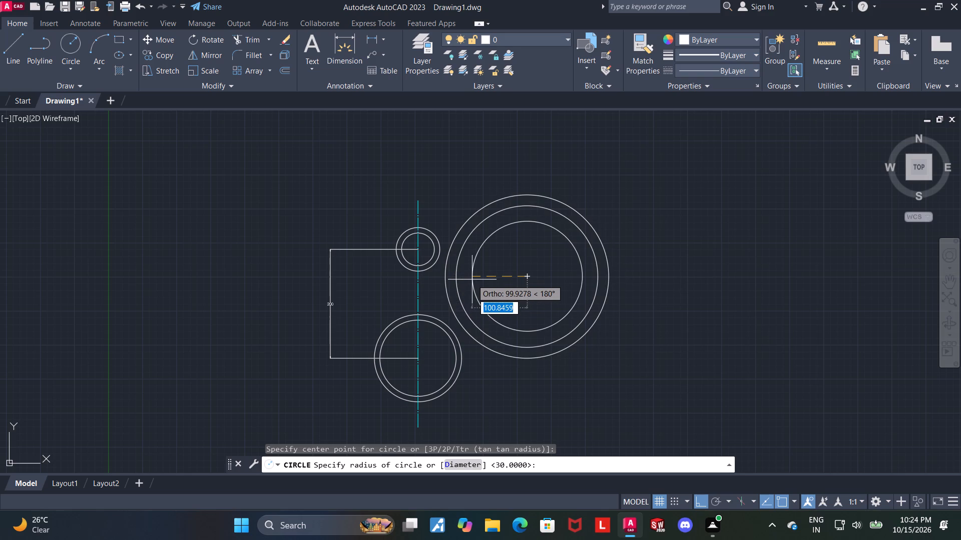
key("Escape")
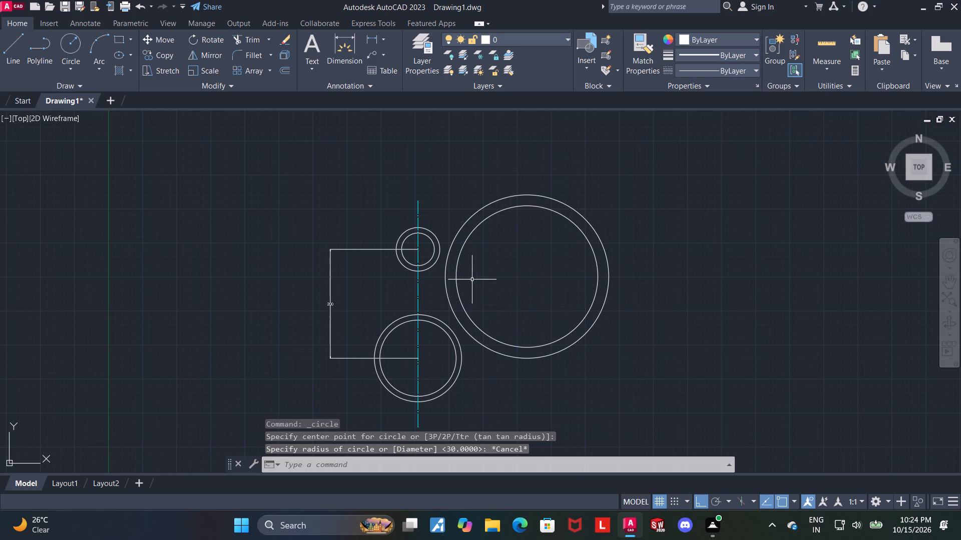
Draw a tangent-tangent-radius circle of radius 200 touching the left sides of the lower and upper aligned pairs' outer circles.
scroll(569, 227, "up", 1)
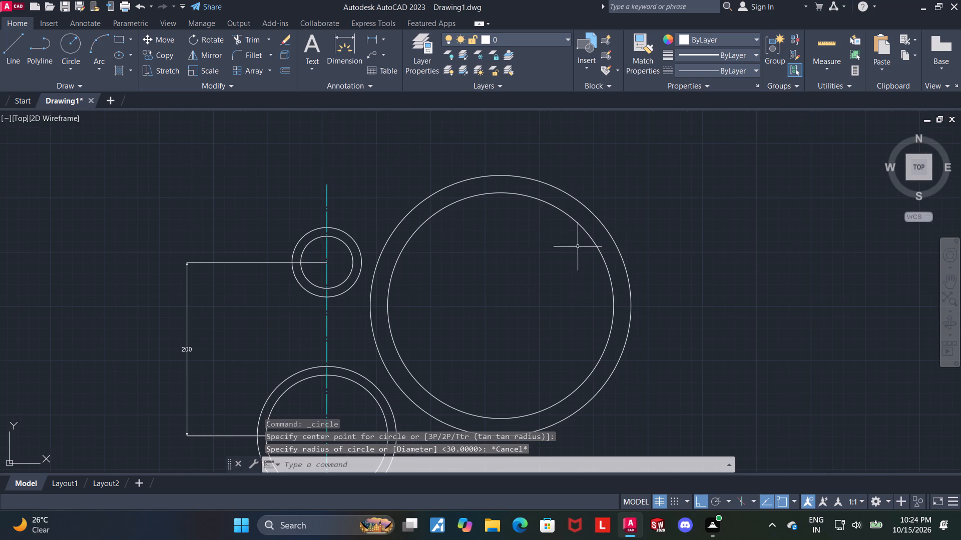
scroll(462, 352, "up", 3)
scroll(456, 350, "down", 4)
middle_click_drag(475, 361, 474, 357)
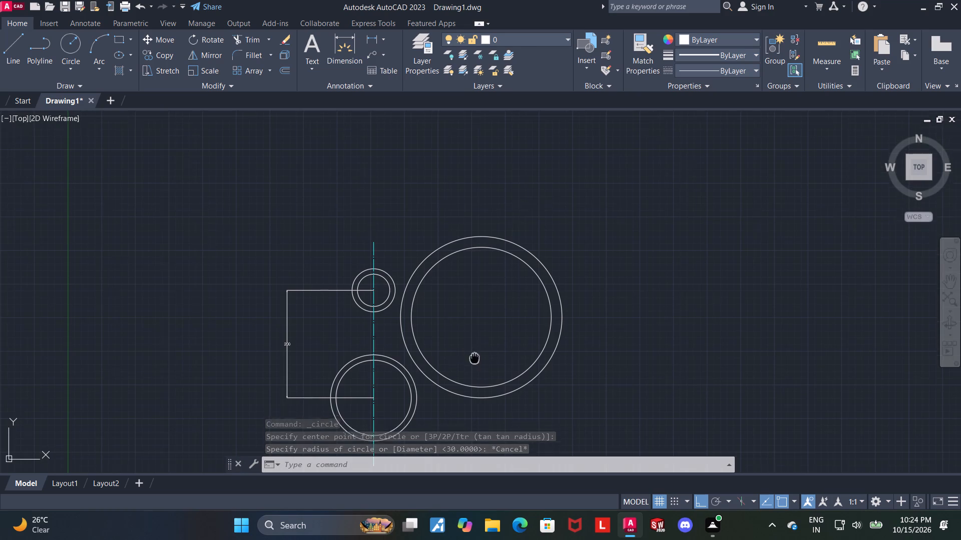
middle_click_drag(474, 357, 477, 311)
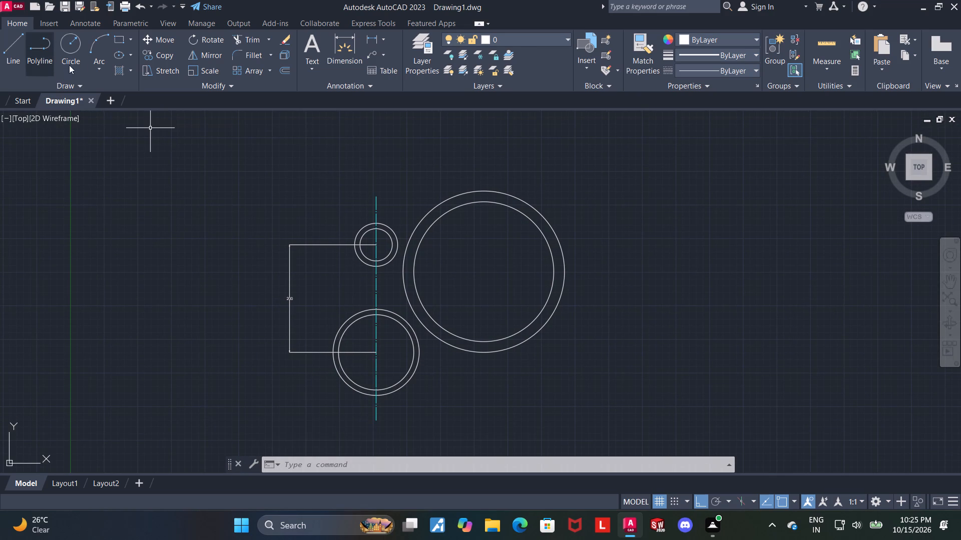
left_click(84, 62)
left_click(98, 196)
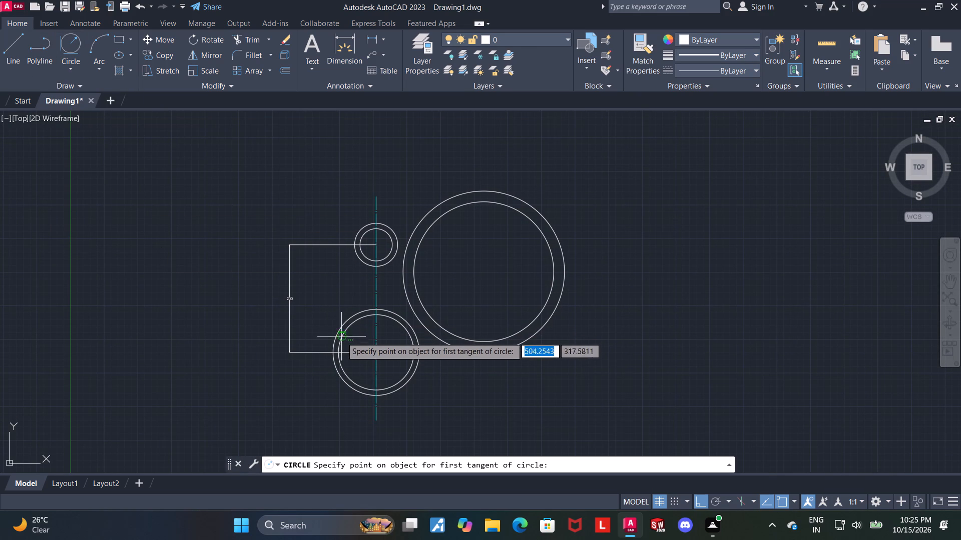
left_click(338, 384)
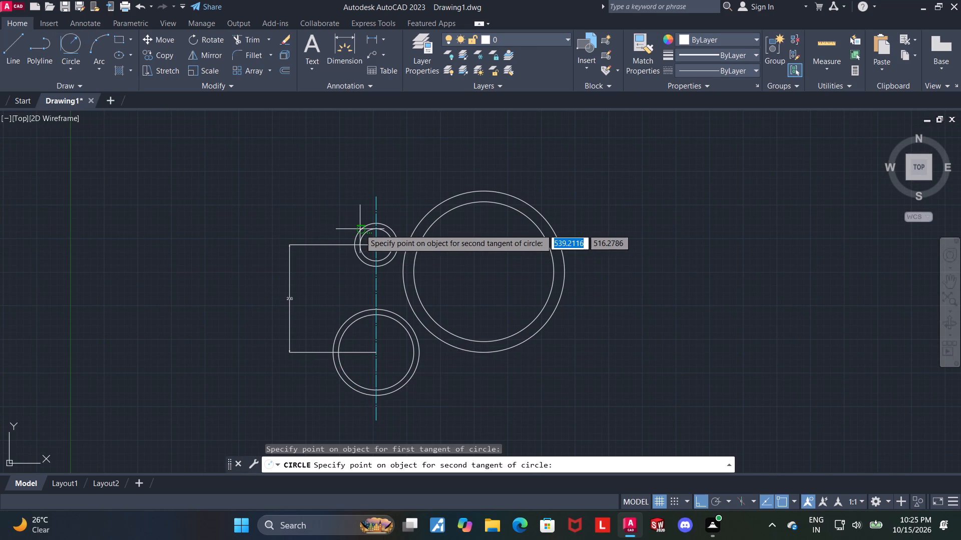
left_click(360, 229)
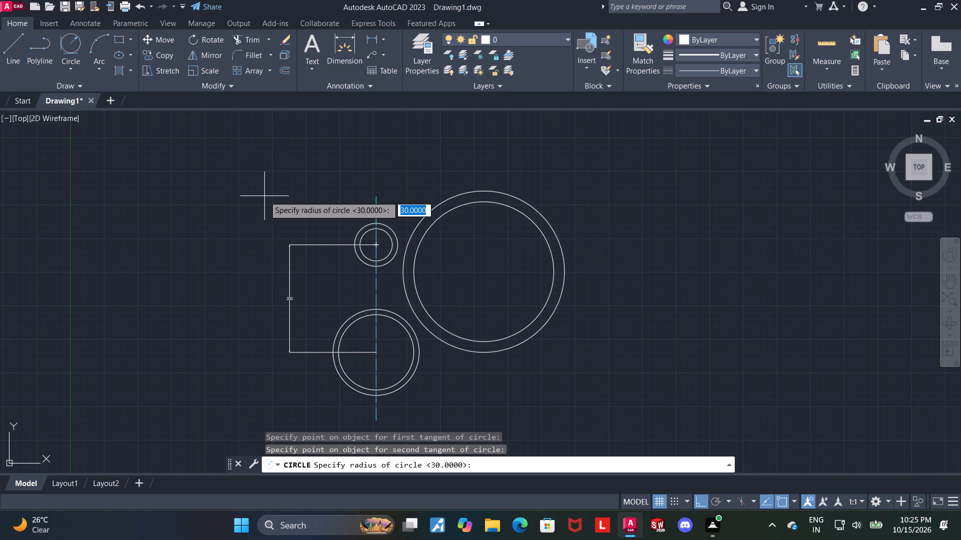
type("200")
key("Return")
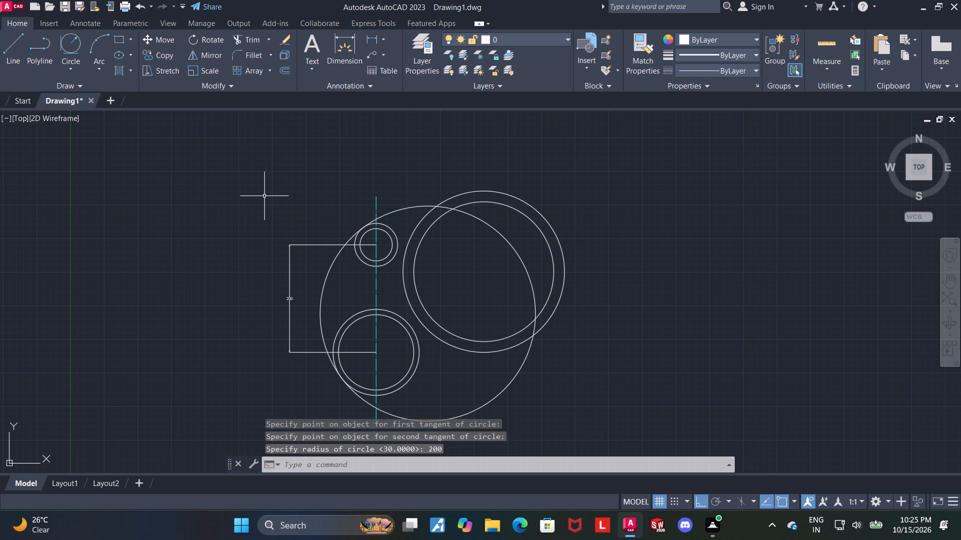
key("Escape")
Trim the radius 200 circle at the centre line and delete its leftover right-hand arc, keeping only the left arc.
left_click(248, 36)
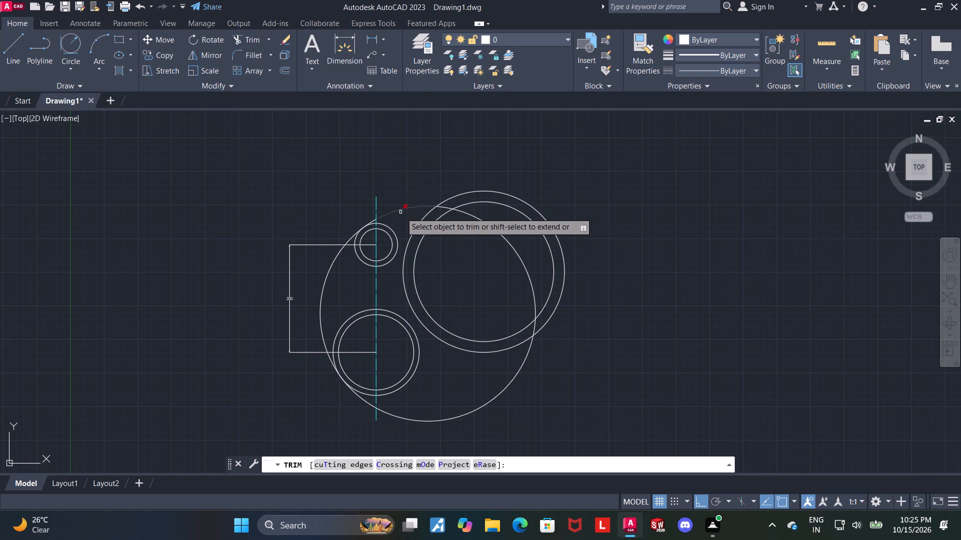
left_click(401, 210)
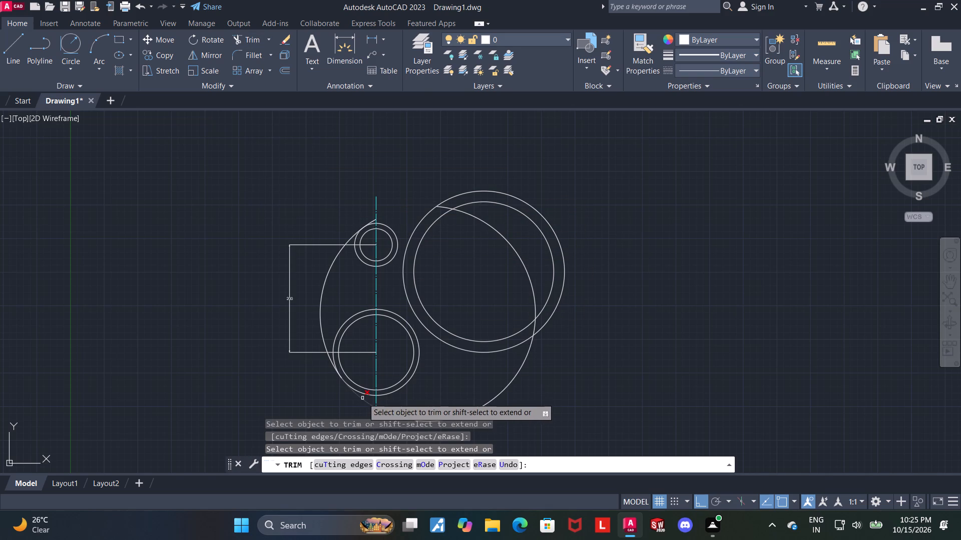
left_click(363, 398)
key("Escape")
left_click(506, 385)
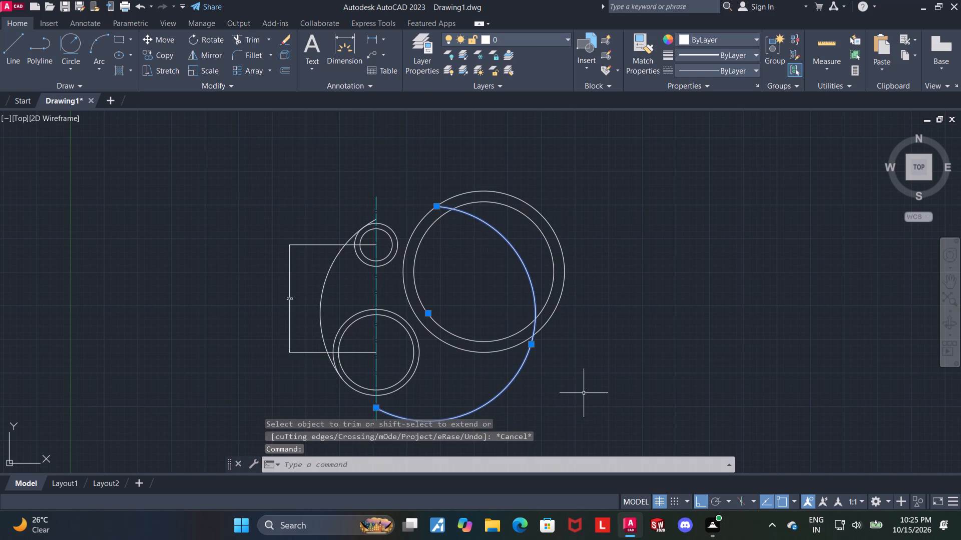
key("Delete")
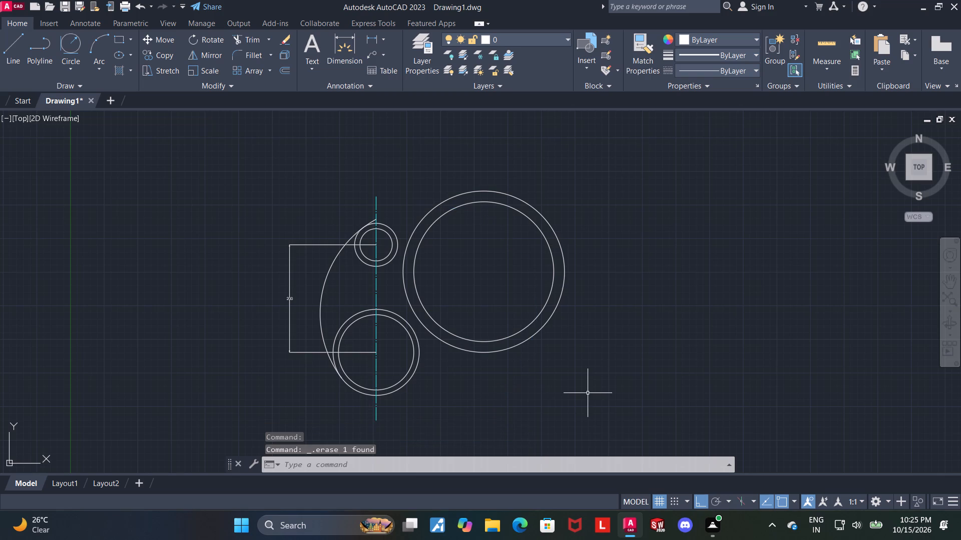
Trim the two aligned outer circles' inward-facing left segments and the radius 200 arc's overhang above the small circle pair.
scroll(364, 439, "up", 2)
scroll(325, 316, "down", 1)
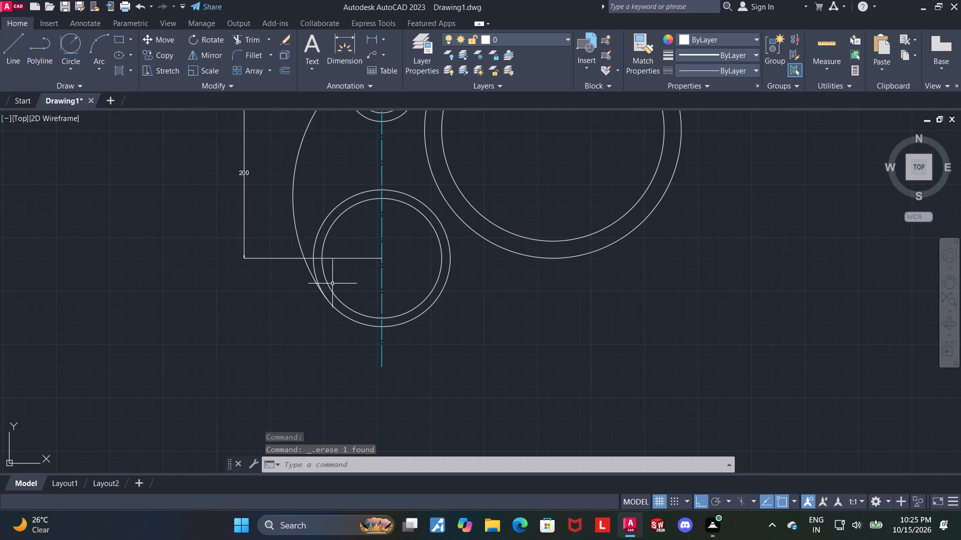
scroll(332, 283, "down", 1)
scroll(330, 202, "up", 2)
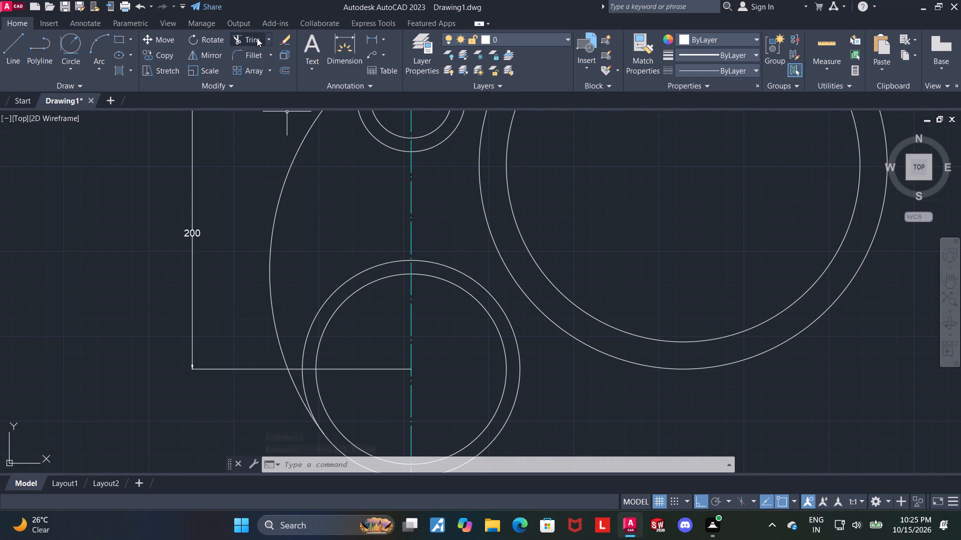
left_click(255, 36)
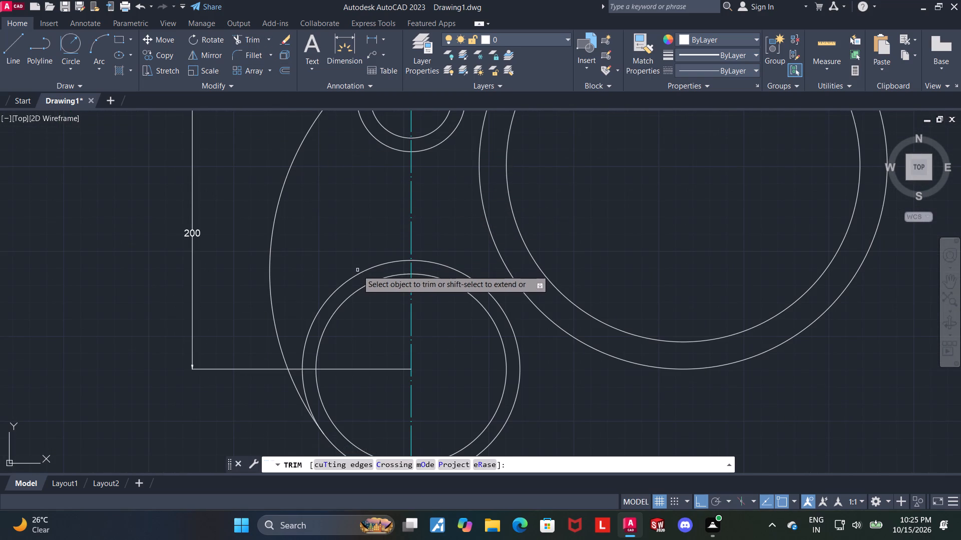
left_click(359, 272)
scroll(356, 268, "down", 1)
scroll(368, 158, "up", 1)
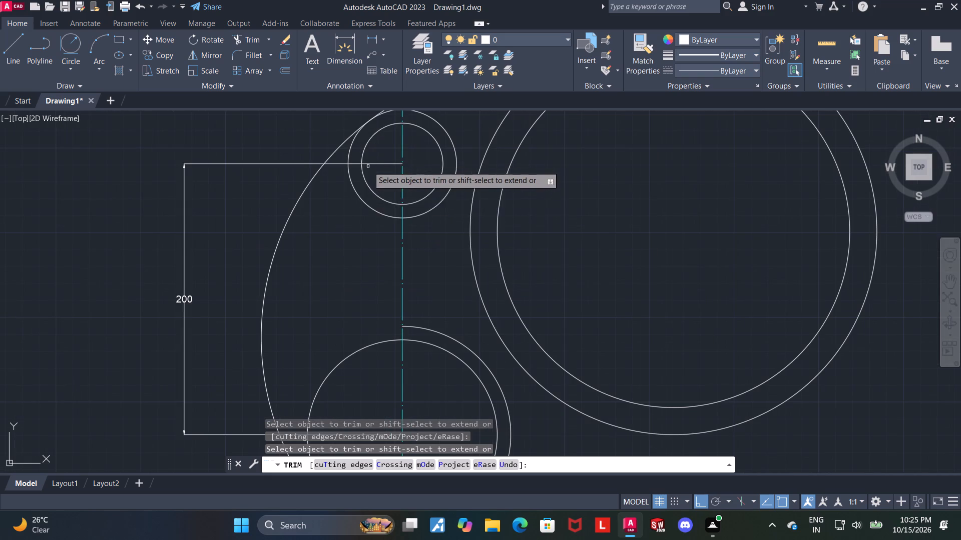
left_click(363, 199)
scroll(363, 199, "down", 3)
scroll(365, 175, "up", 3)
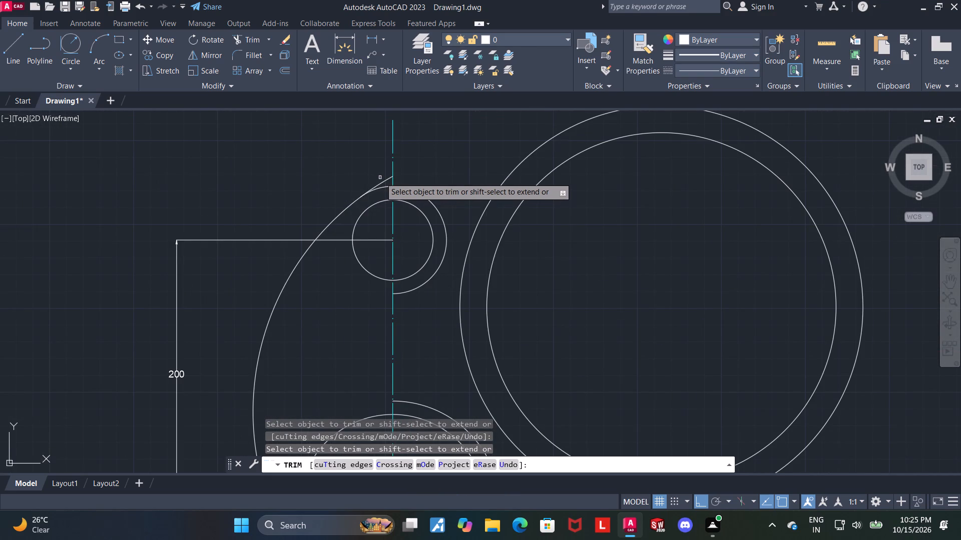
scroll(385, 176, "down", 3)
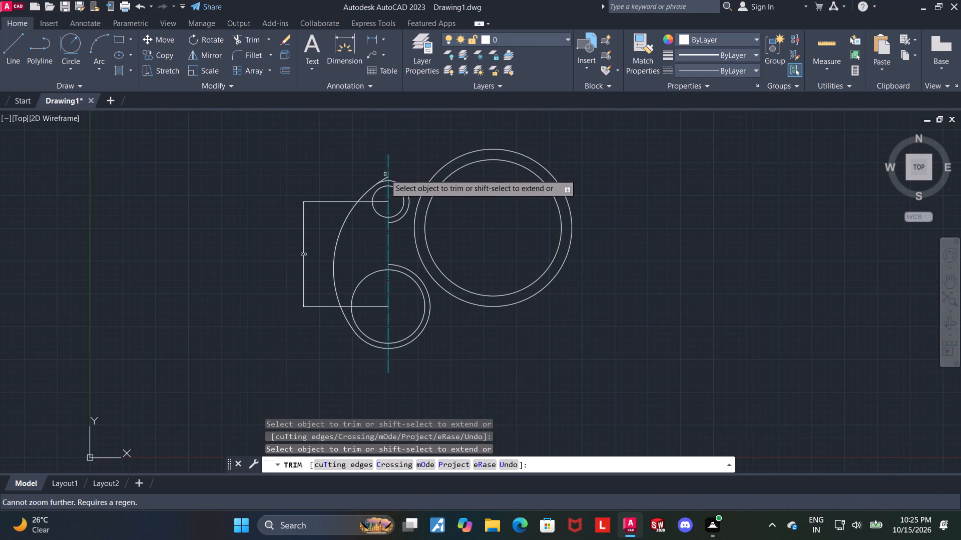
scroll(385, 174, "up", 3)
left_click(385, 186)
scroll(384, 187, "down", 2)
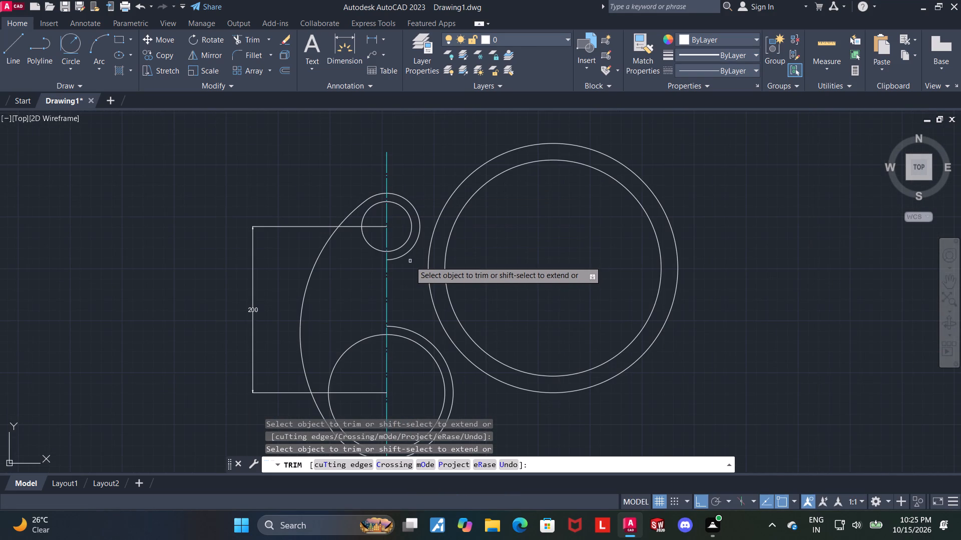
scroll(410, 261, "down", 1)
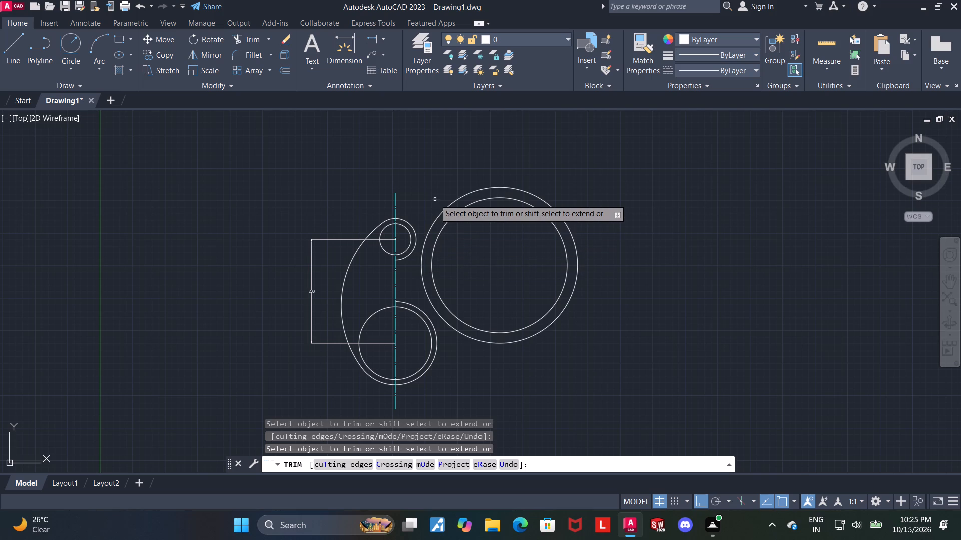
scroll(435, 212, "up", 1)
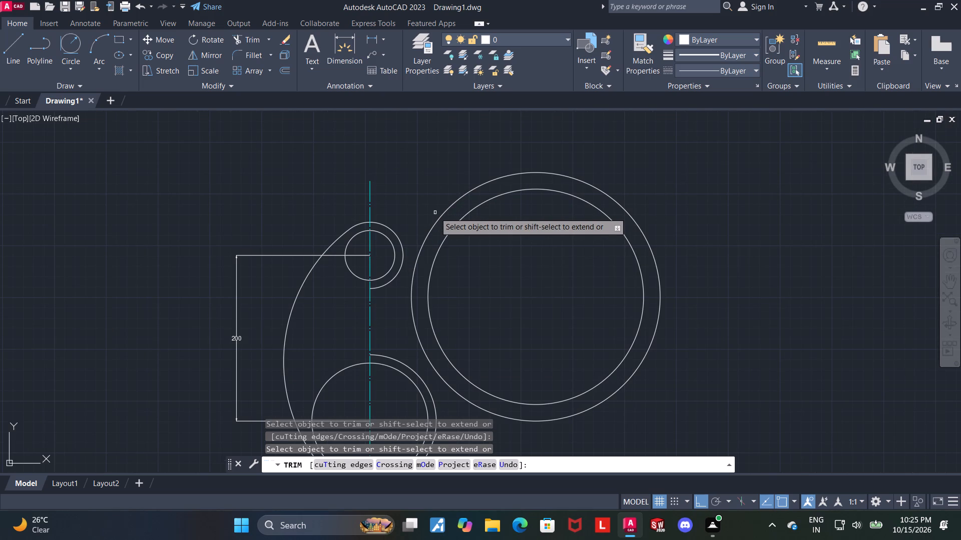
scroll(435, 212, "down", 1)
key("Escape")
key("Escape")
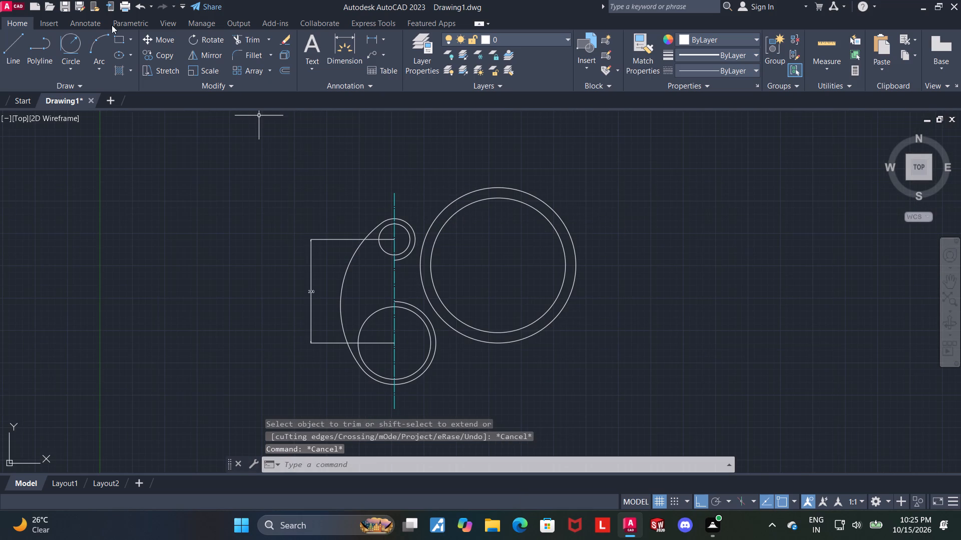
Draw a circle of radius 197.24 centred on the large concentric circle pair.
left_click(77, 68)
left_click(84, 93)
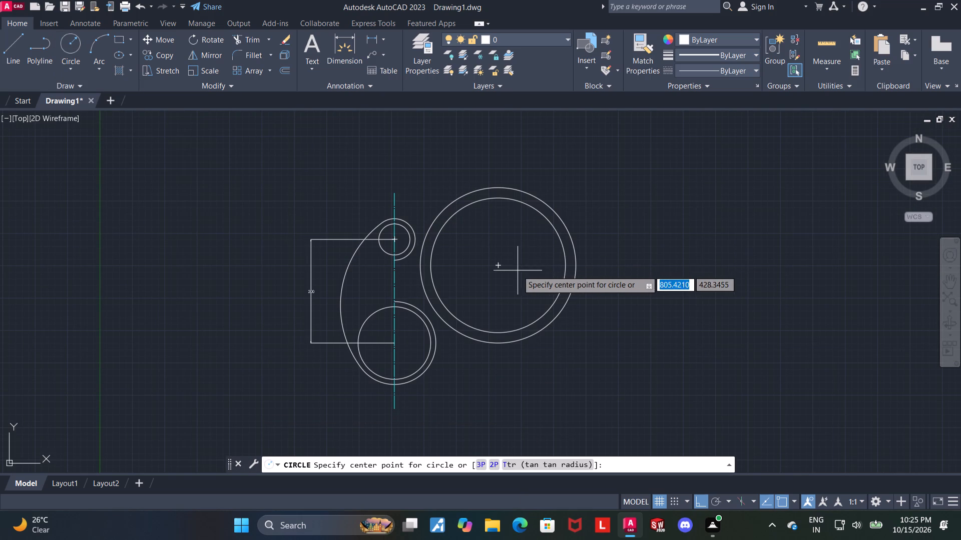
left_click(499, 264)
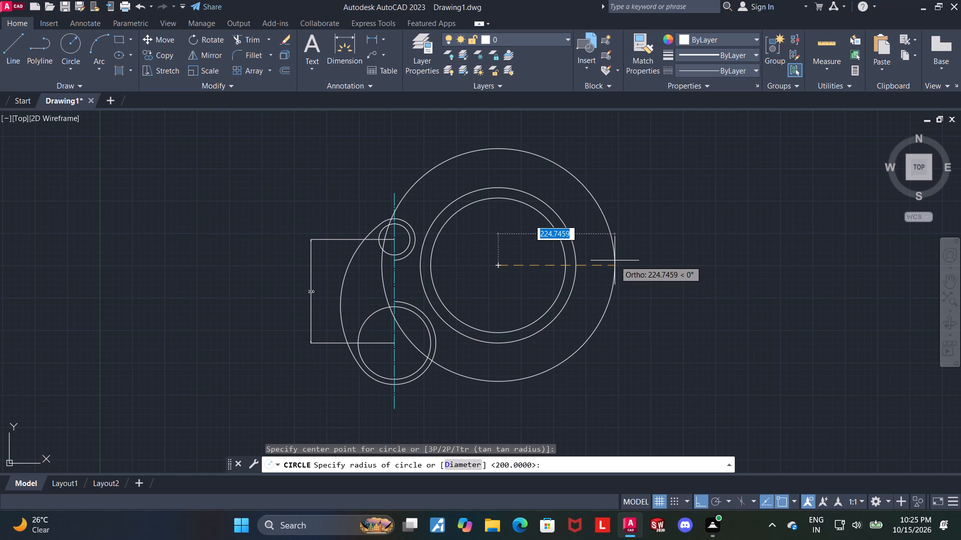
type("197")
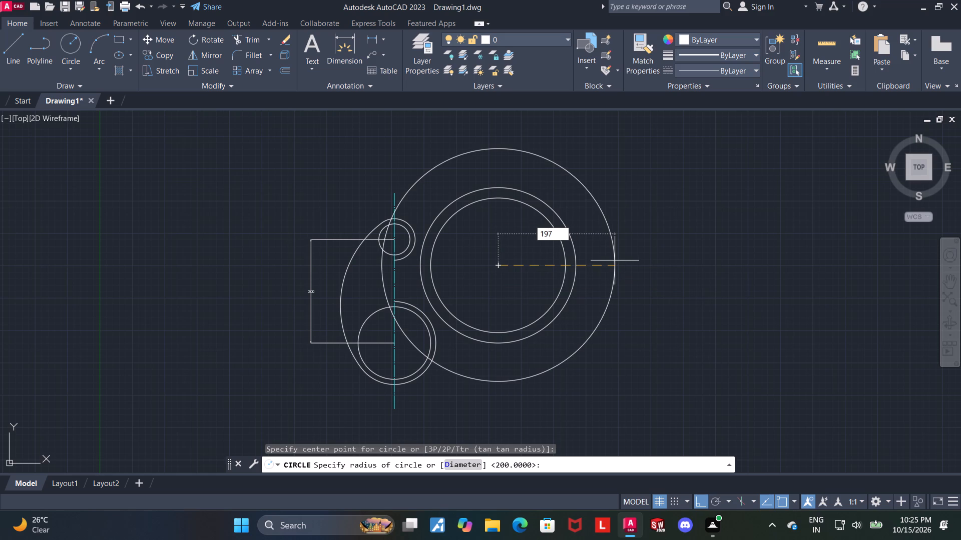
type(".24")
key("Return")
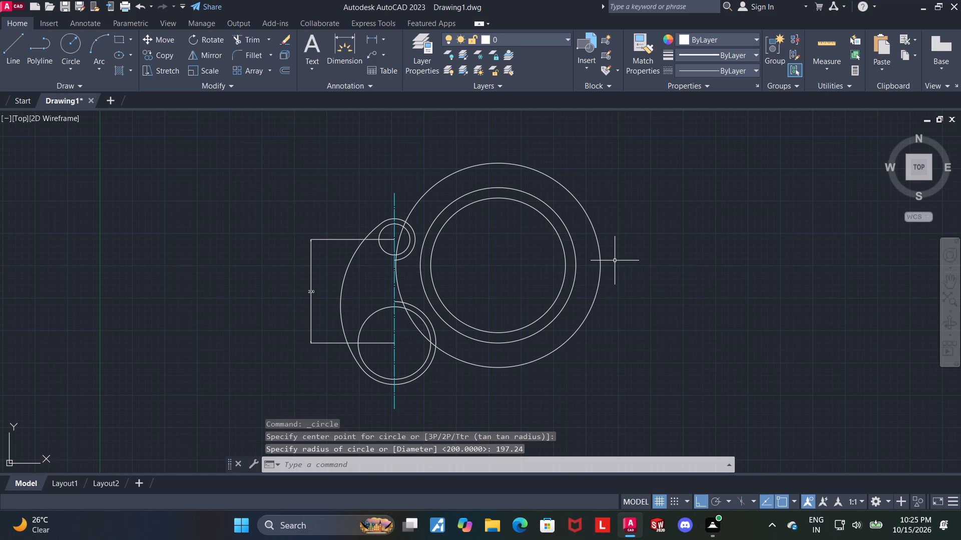
key("Escape")
key("Escape")
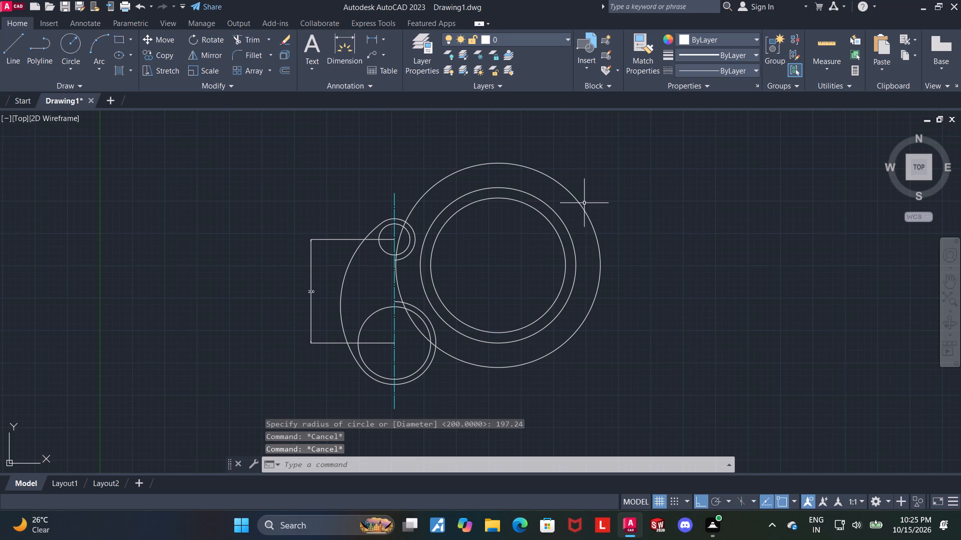
Change the radius 197.24 circle's linetype to the dash-dot ACAD pattern.
left_click(582, 205)
left_click(699, 67)
left_click(706, 109)
key("Escape")
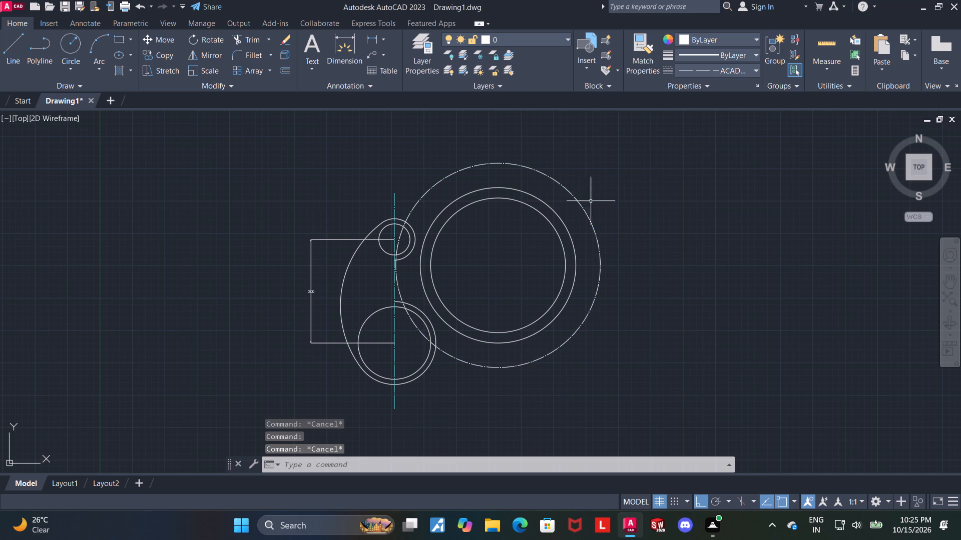
Start a tangent-tangent-radius circle, ready to choose its first tangent object.
scroll(697, 374, "up", 1)
middle_click_drag(623, 267, 691, 317)
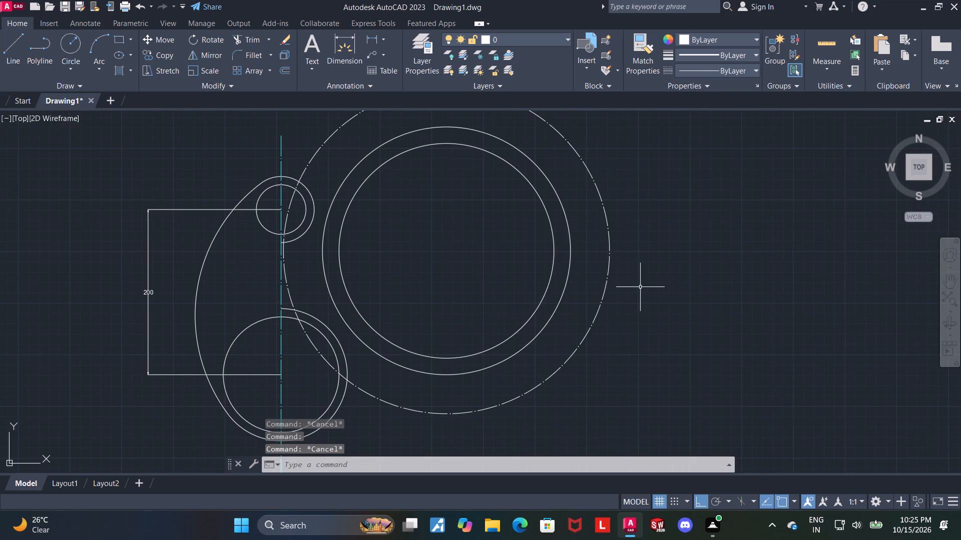
scroll(636, 283, "down", 1)
middle_click_drag(635, 277, 649, 296)
scroll(460, 217, "up", 1)
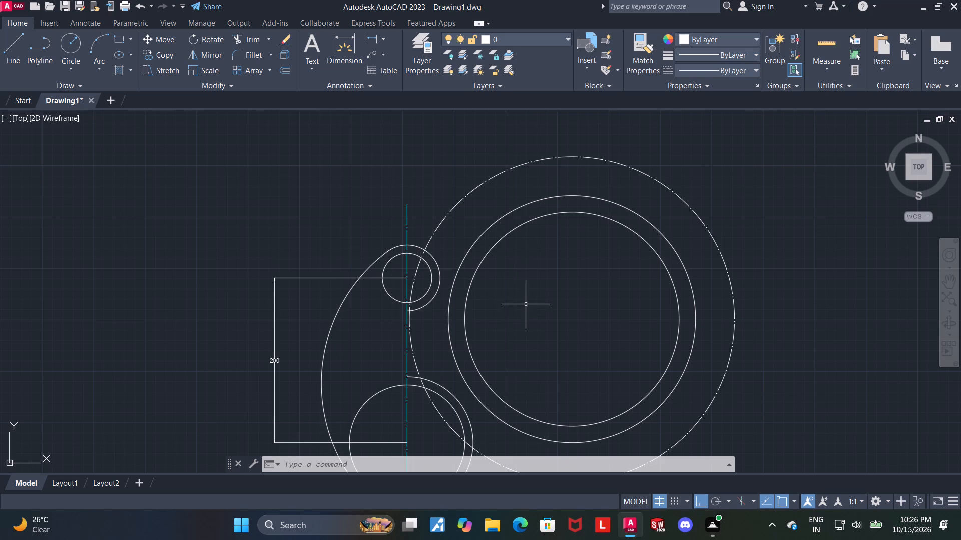
left_click(79, 67)
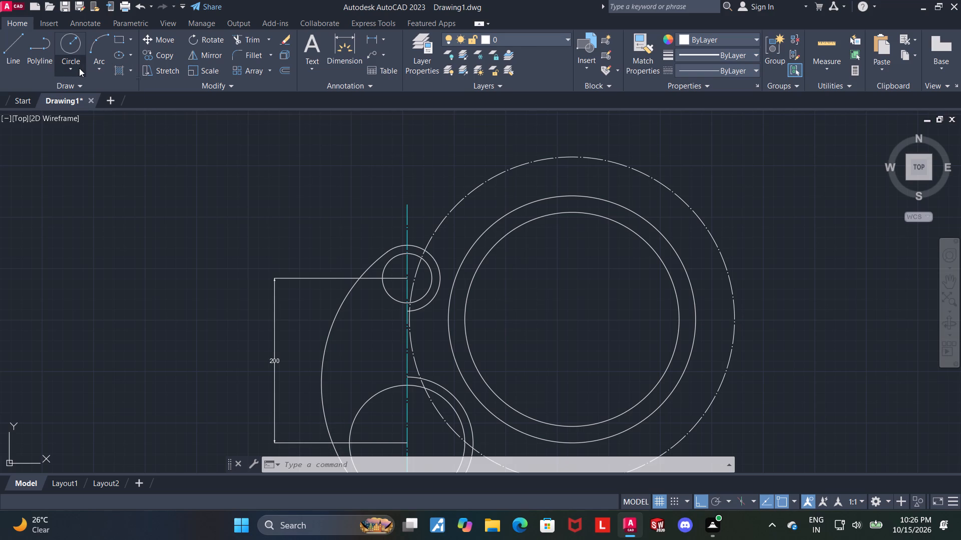
left_click(91, 200)
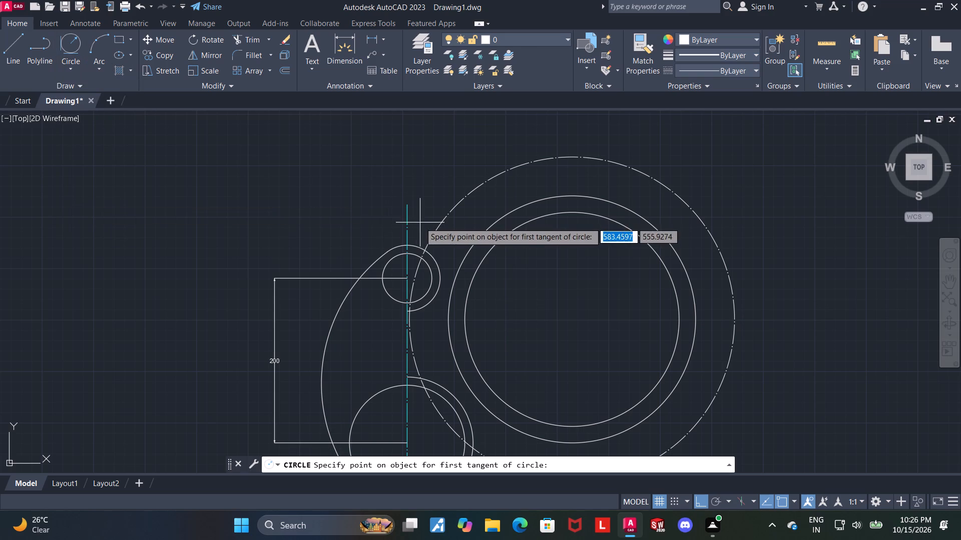
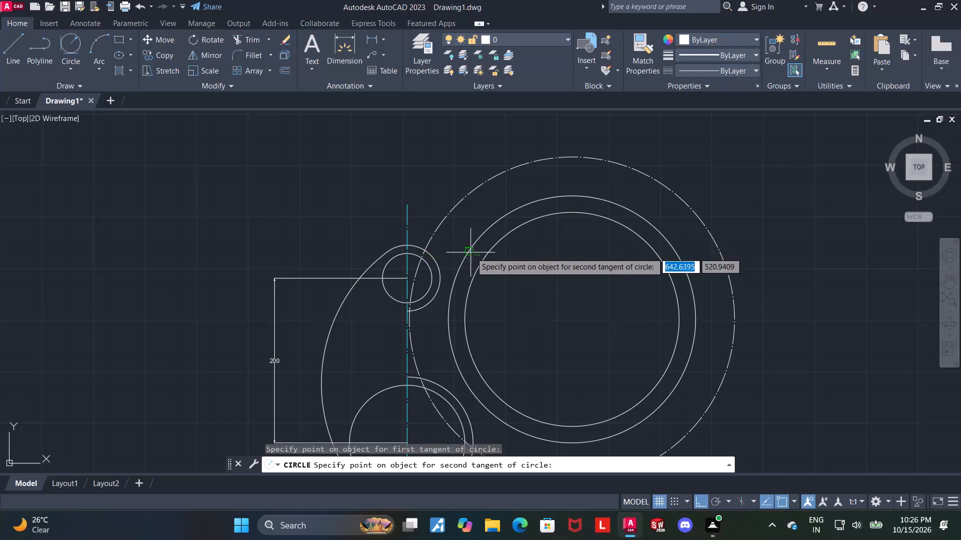
Complete the tangent-tangent-radius circle of radius 30 between the small pair's outer circle and the large outer circle.
left_click(466, 250)
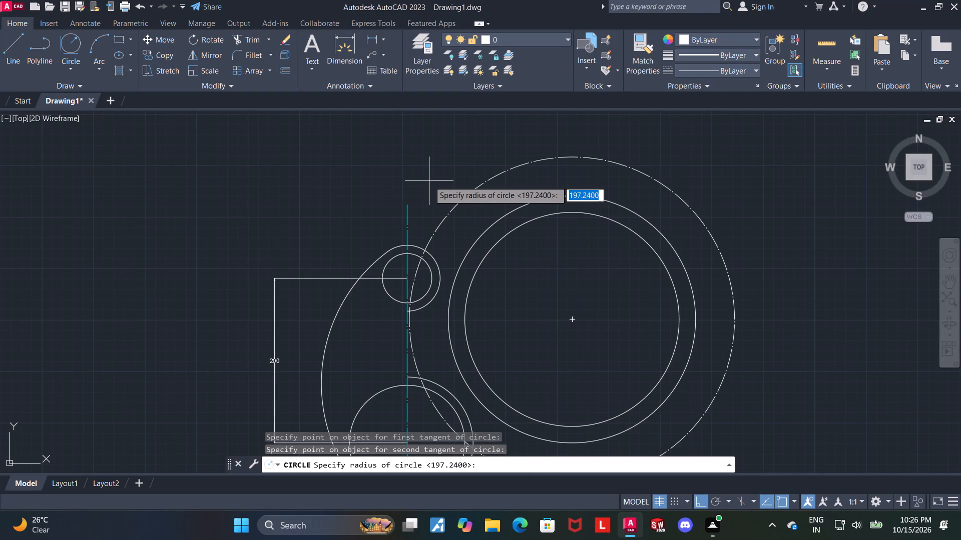
type("30")
key("Return")
key("Escape")
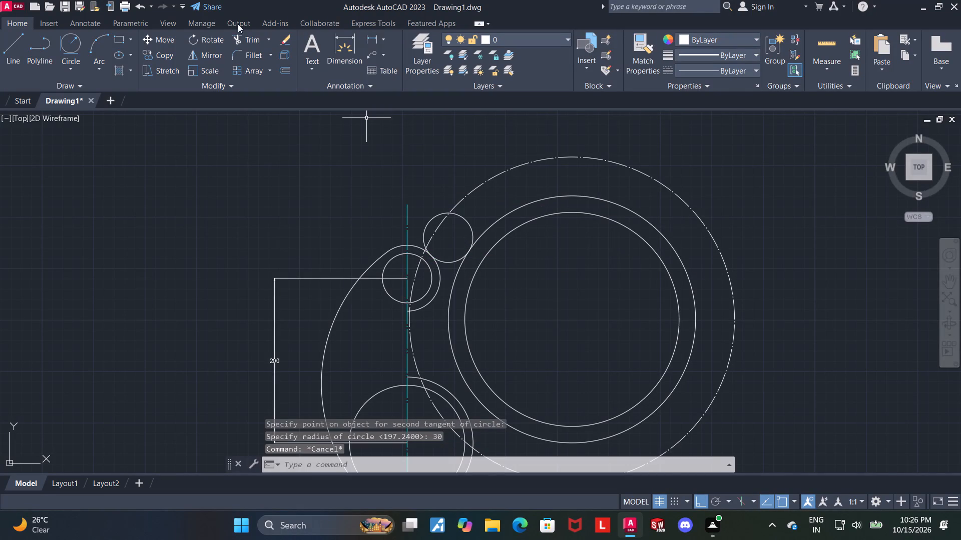
Trim the radius 30 circle to its lower connecting arc and remove the small outer circle's segment facing the large pair.
left_click(244, 31)
left_click(244, 34)
left_click(439, 214)
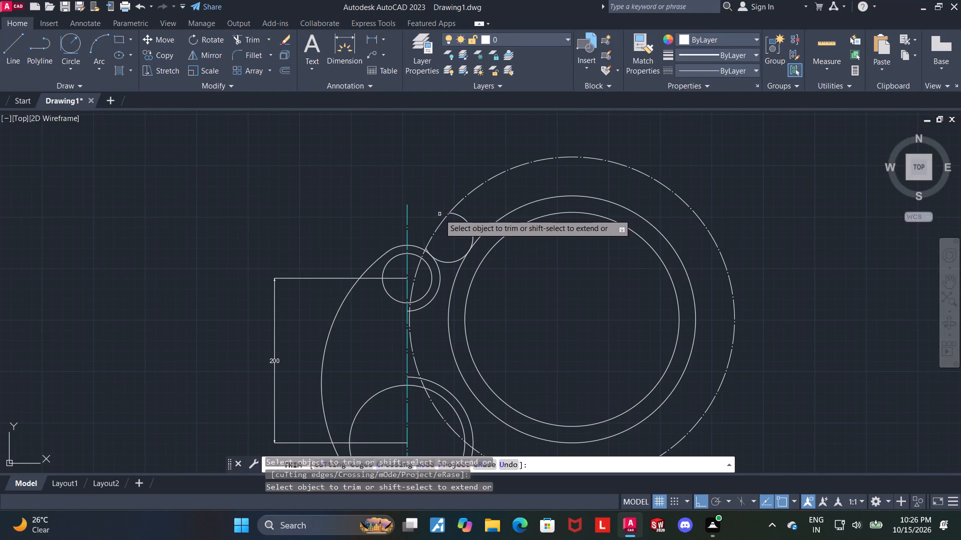
left_click(464, 220)
scroll(438, 283, "up", 2)
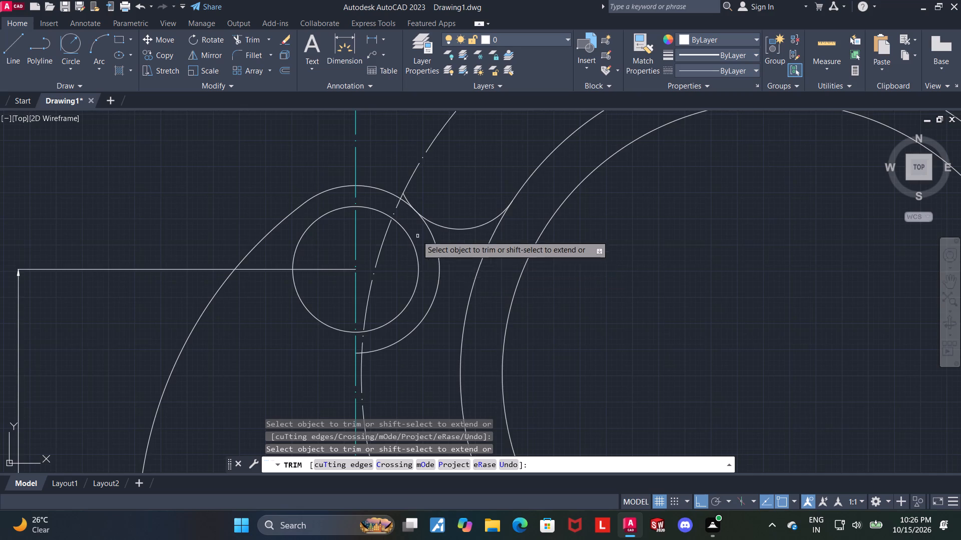
scroll(413, 227, "up", 1)
left_click(399, 176)
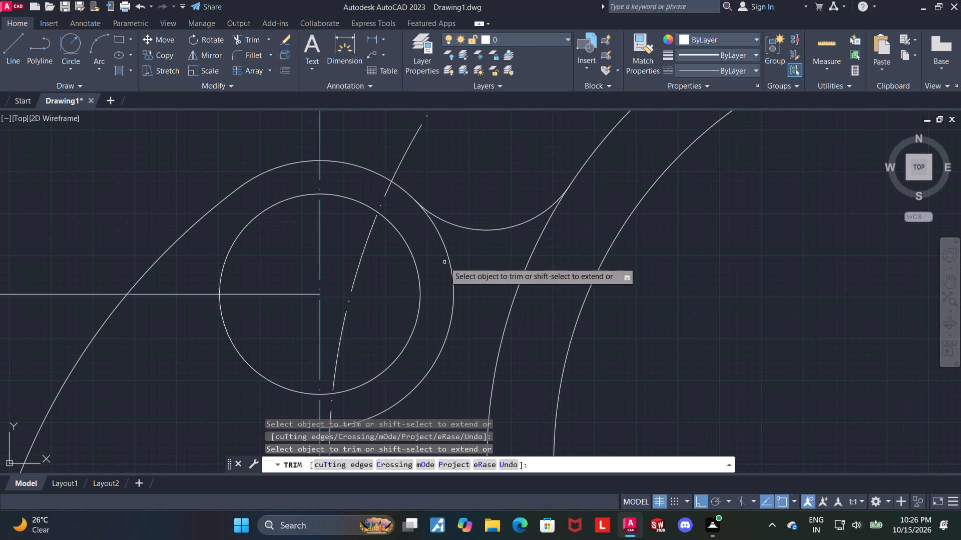
left_click(448, 260)
scroll(446, 263, "down", 1)
scroll(528, 227, "down", 1)
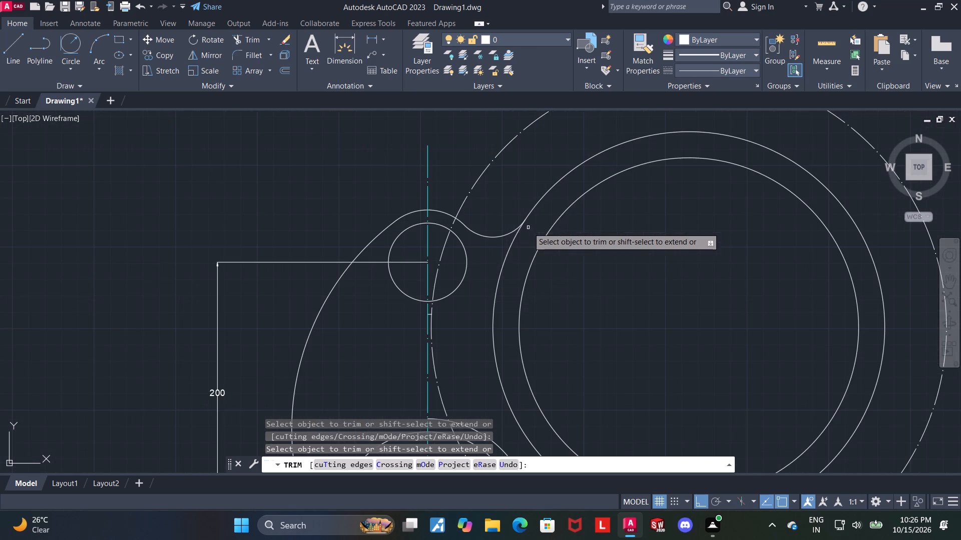
scroll(527, 322, "down", 3)
scroll(578, 400, "up", 1)
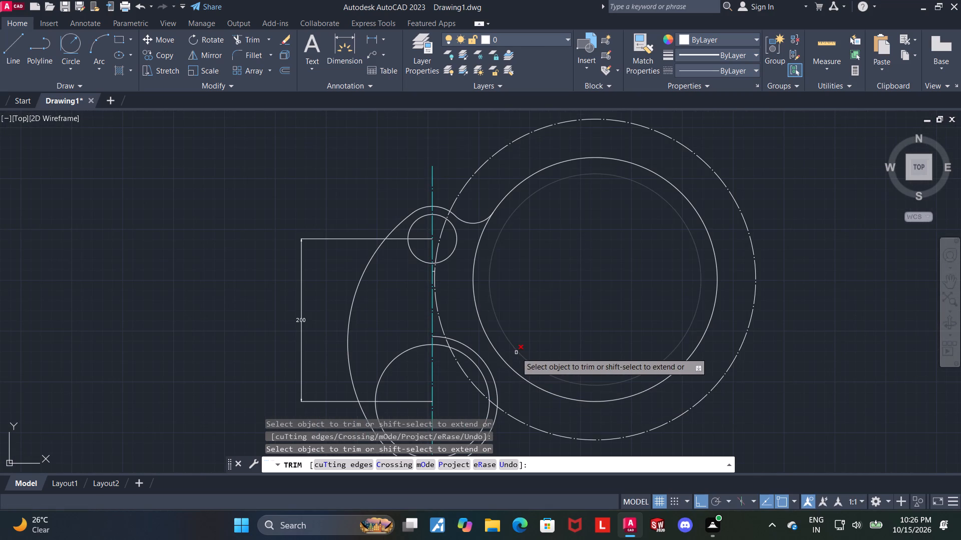
key("Escape")
key("Escape")
key("Escape")
Draw a horizontal line through the large circle pair's centre, extending past the dash-dot circle and the profile's outer arc.
left_click(12, 39)
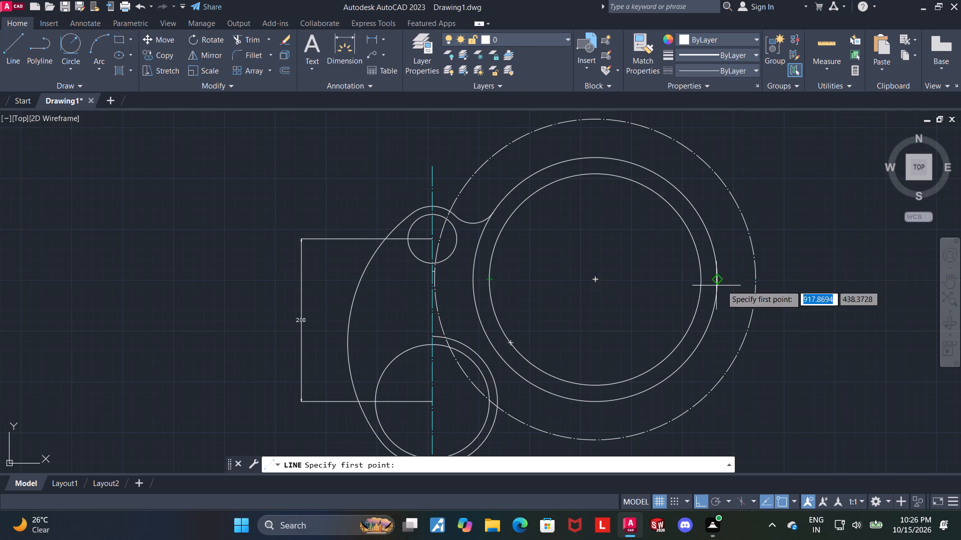
left_click(792, 281)
left_click(237, 294)
key("Escape")
key("Escape")
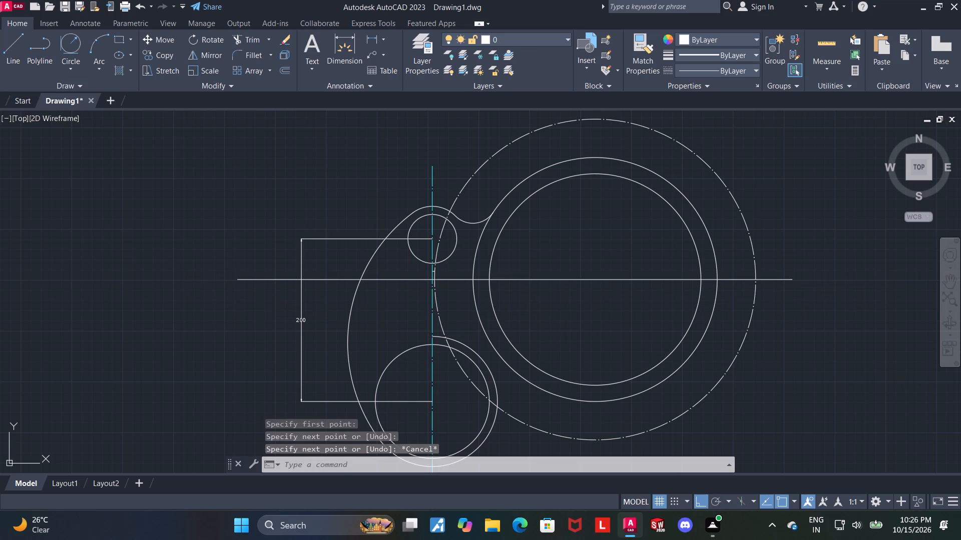
Set the new horizontal line's linetype to ACAD_ISO04W100 and its colour to cyan.
left_click(659, 279)
left_click(739, 69)
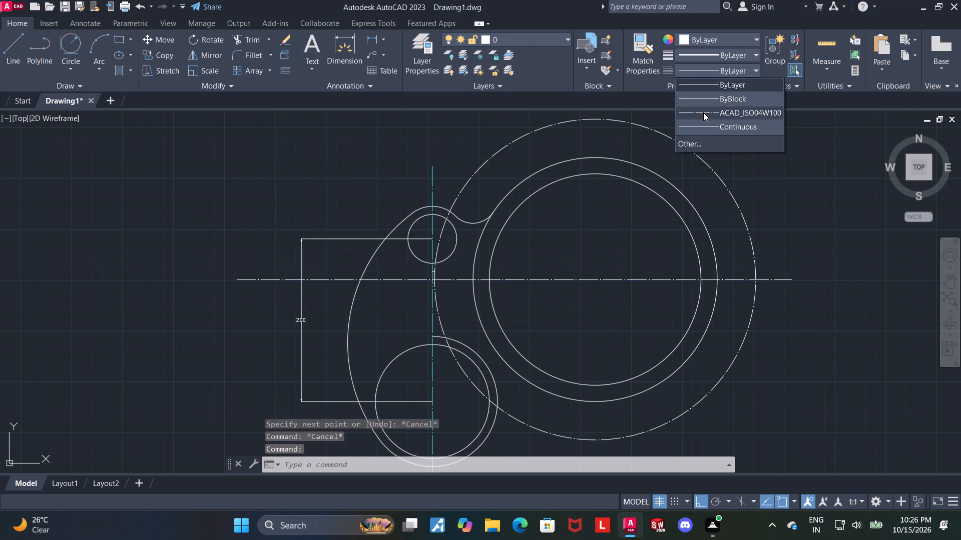
left_click(703, 112)
left_click(735, 38)
left_click(720, 153)
key("Escape")
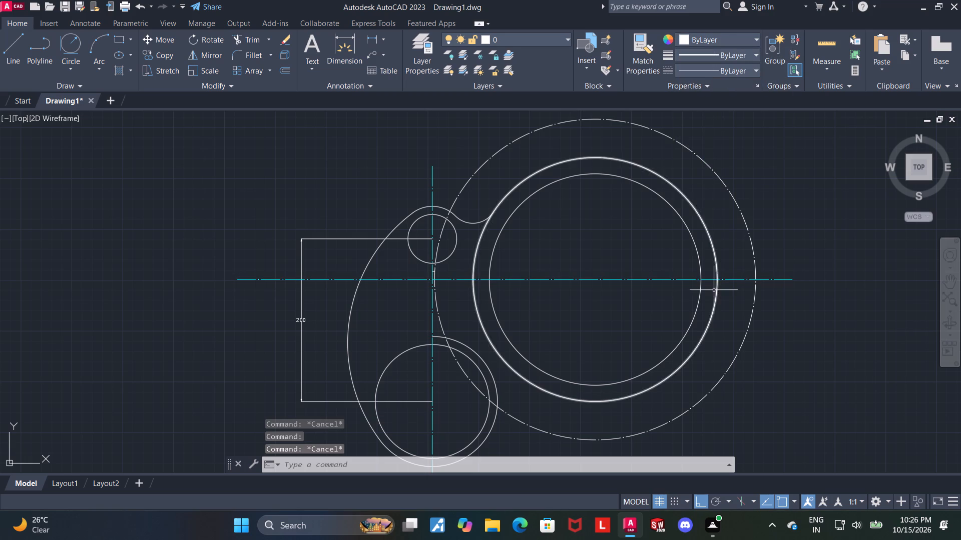
Change the large dash-dot reference circle's colour to cyan.
scroll(712, 293, "up", 1)
scroll(749, 174, "down", 1)
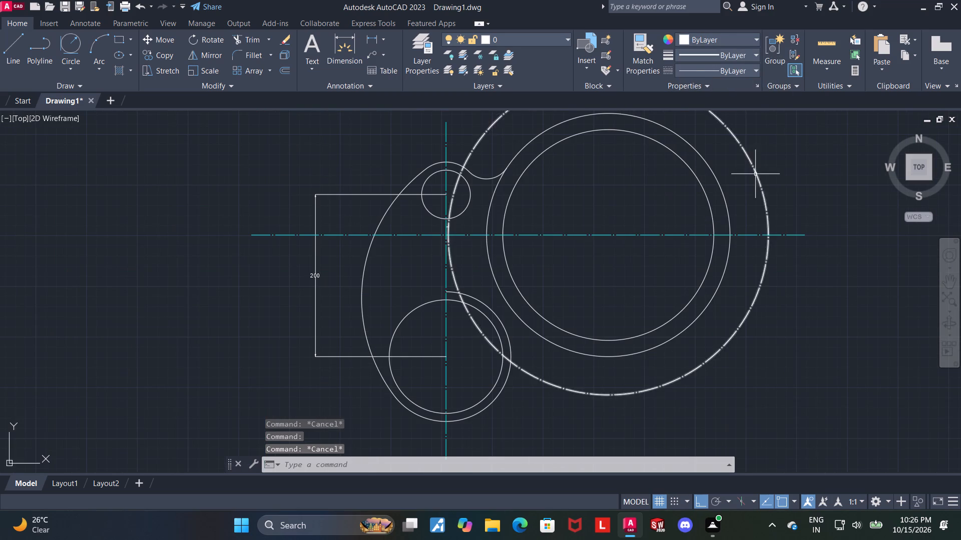
left_click(756, 174)
left_click(732, 41)
left_click(723, 156)
key("Escape")
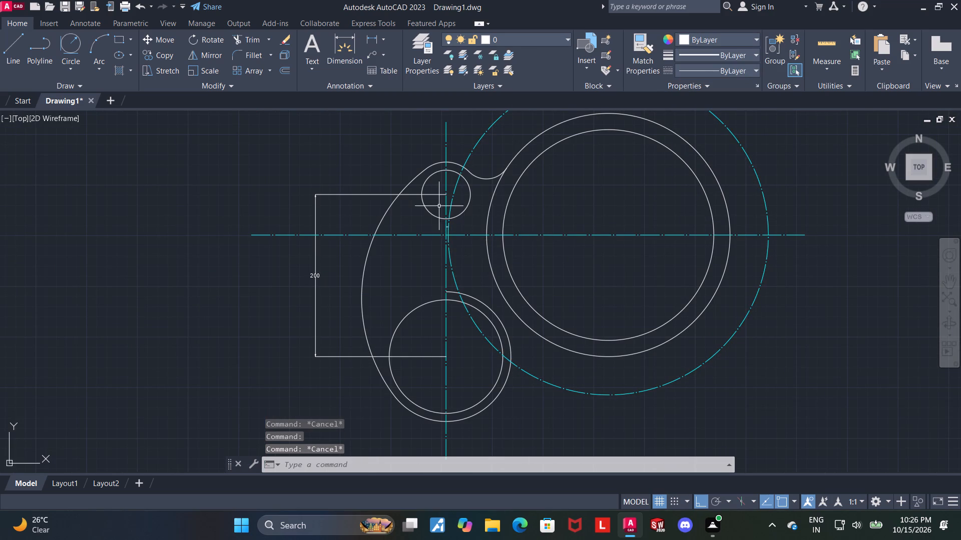
Modify the Standard dimension style to a text height of 9 and an arrow size of 5.
scroll(437, 209, "up", 1)
scroll(410, 206, "down", 1)
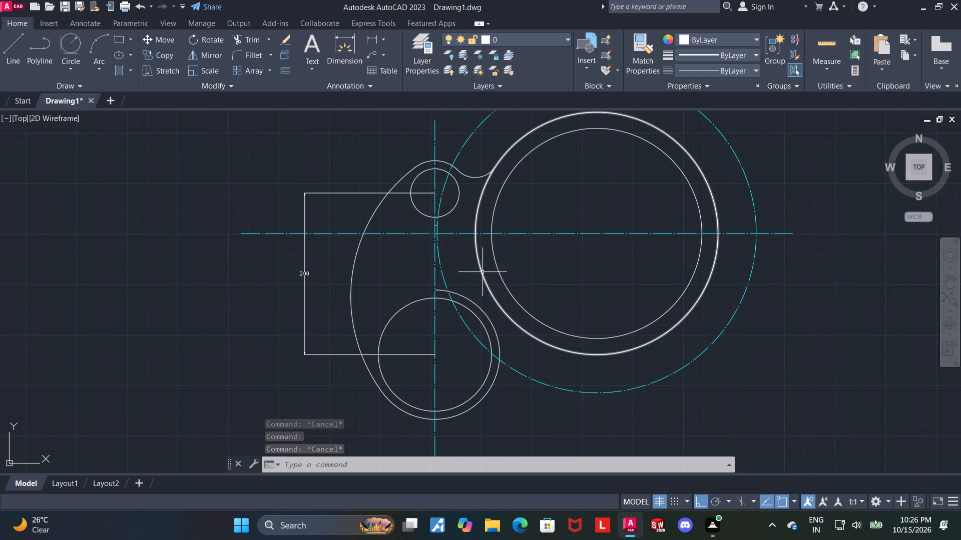
middle_click_drag(481, 272, 469, 264)
key("d")
key("Return")
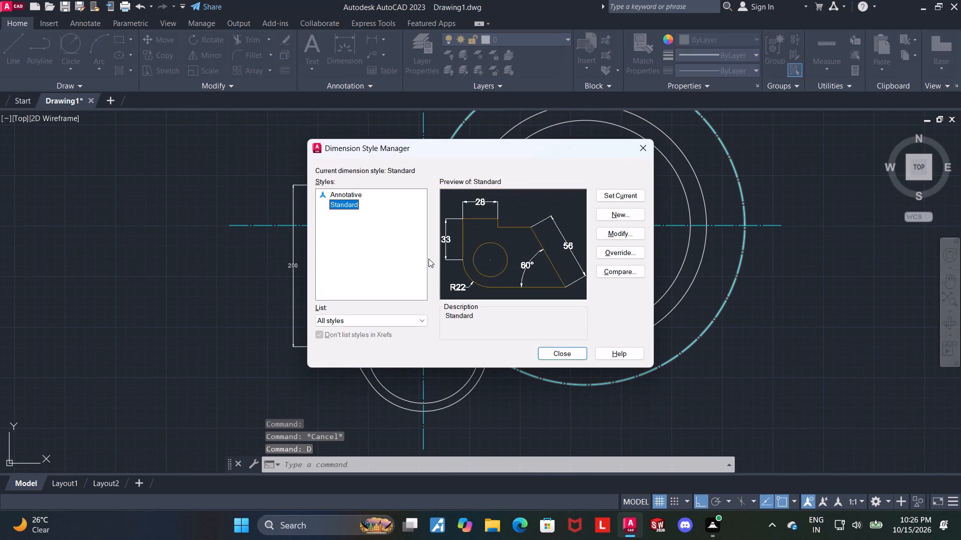
left_click(633, 230)
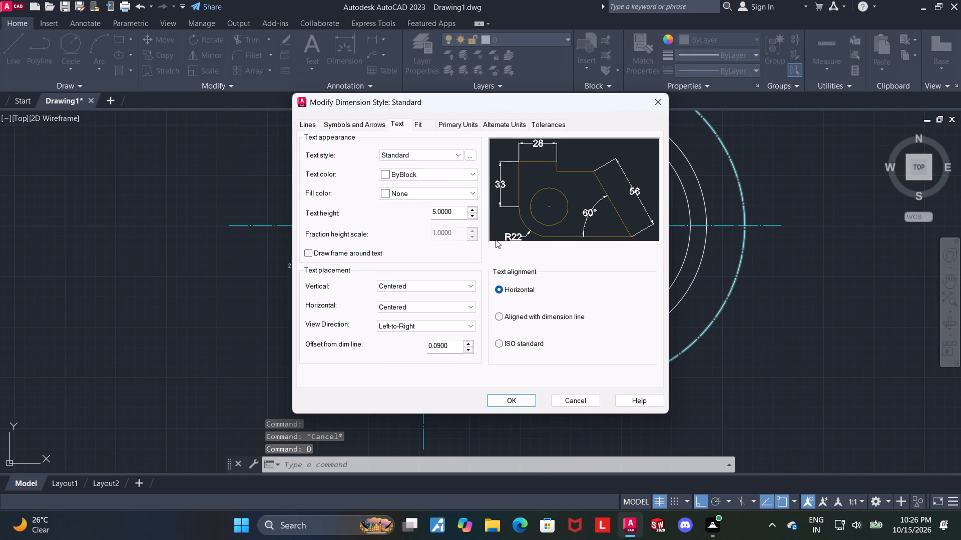
left_click_drag(463, 212, 421, 213)
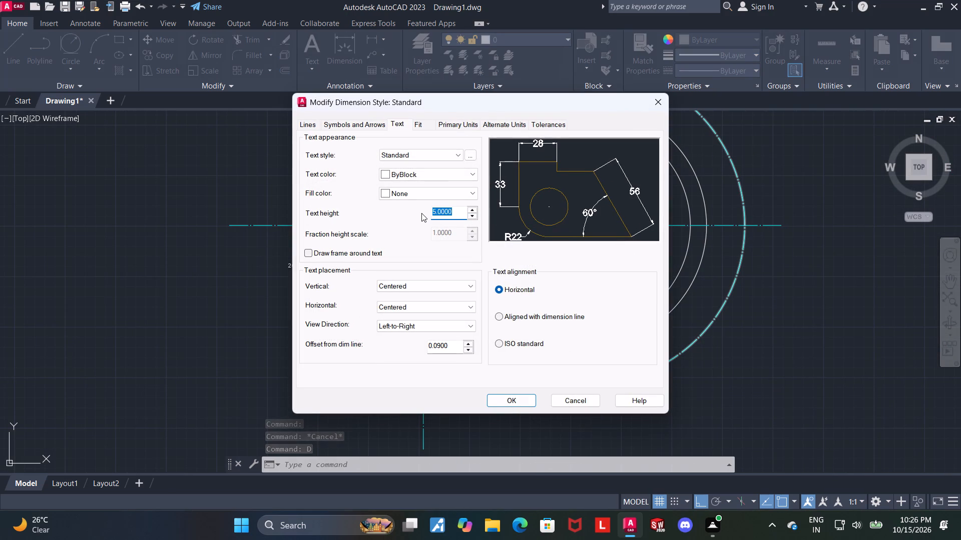
key("9")
key("Return")
left_click(365, 120)
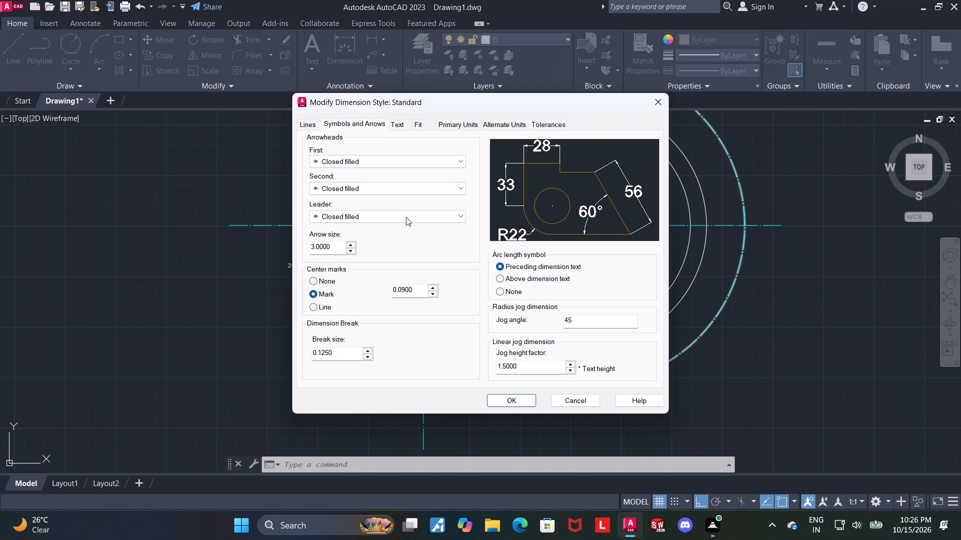
left_click_drag(339, 246, 202, 245)
key("5")
key("Return")
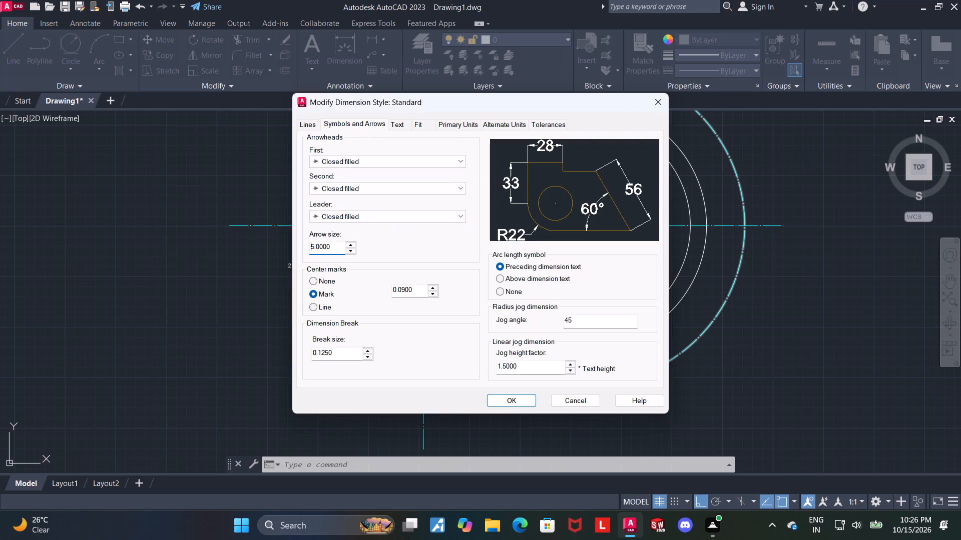
left_click(527, 401)
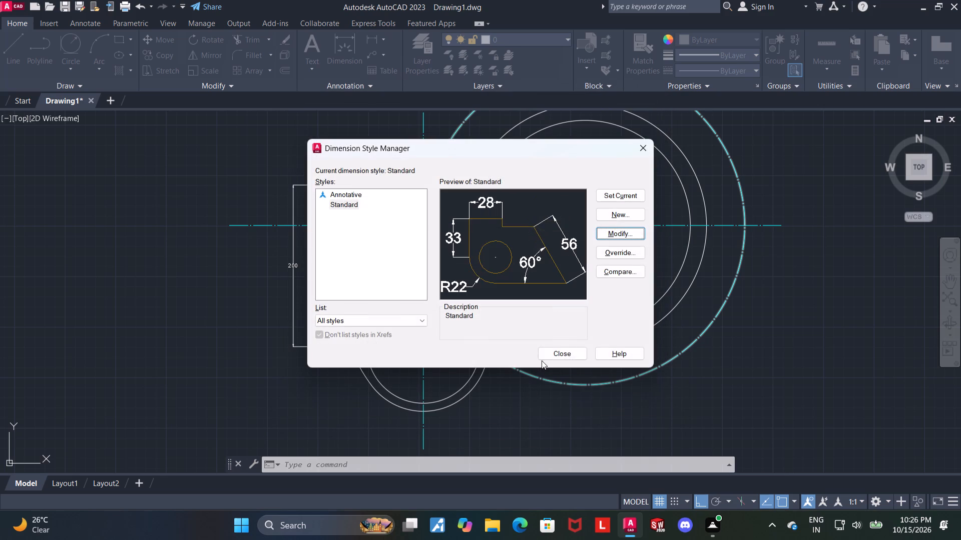
left_click(542, 360)
Dimension the vertical distance from the horizontal centreline to the lower circle pair's centre, placing it outside the 200 dimension.
middle_click_drag(557, 346, 522, 354)
scroll(517, 355, "down", 1)
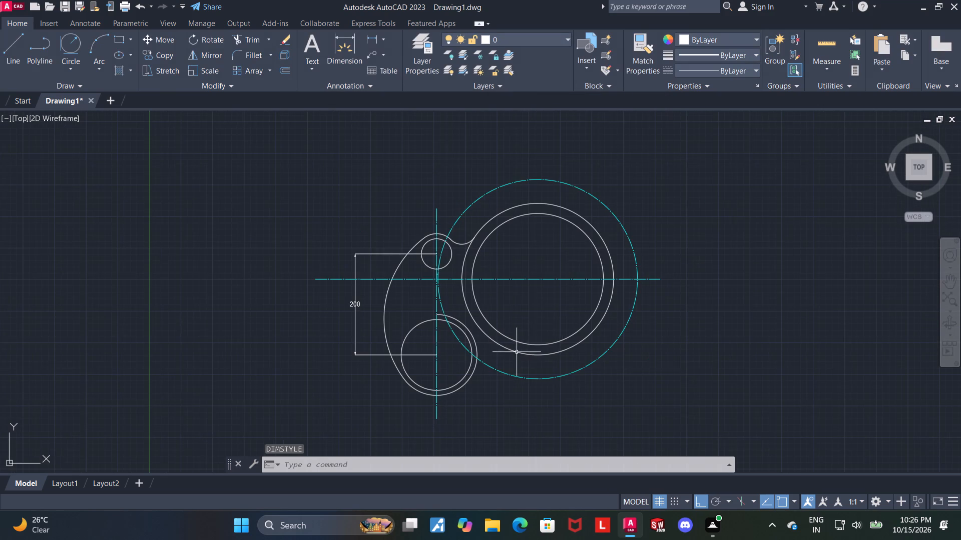
scroll(458, 333, "up", 1)
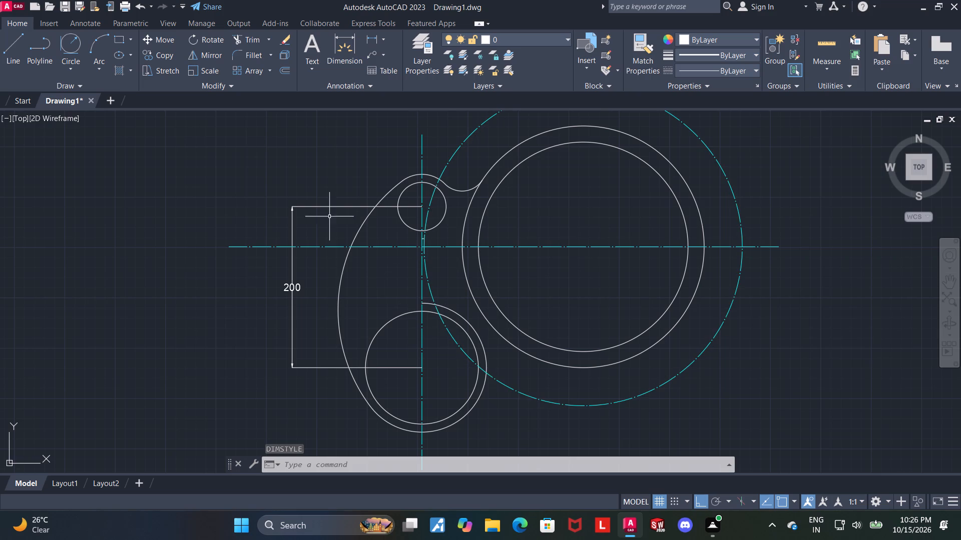
left_click(341, 46)
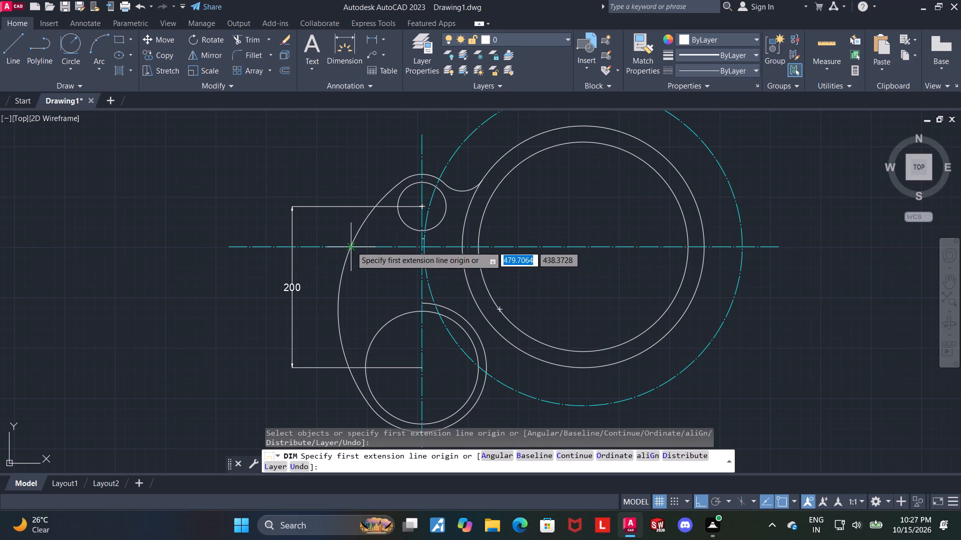
left_click(421, 246)
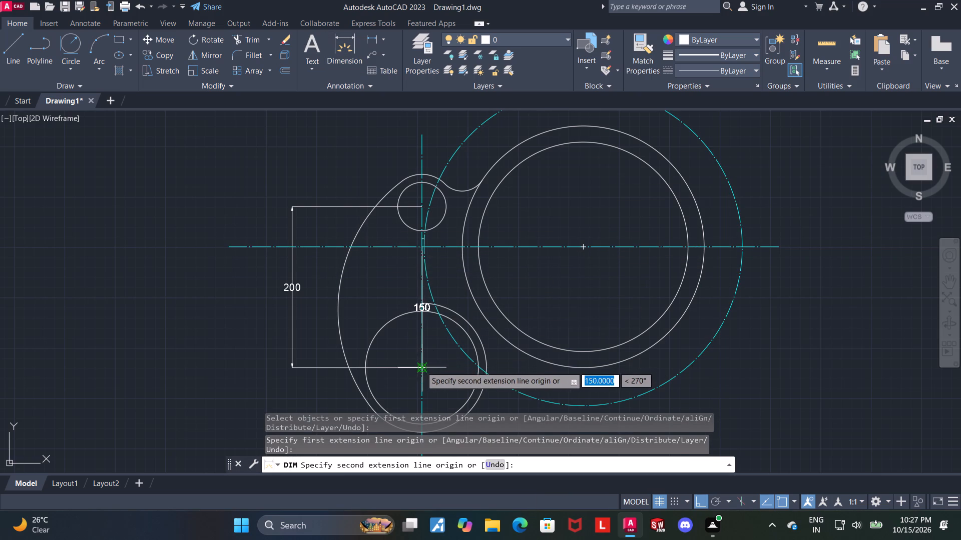
left_click(421, 366)
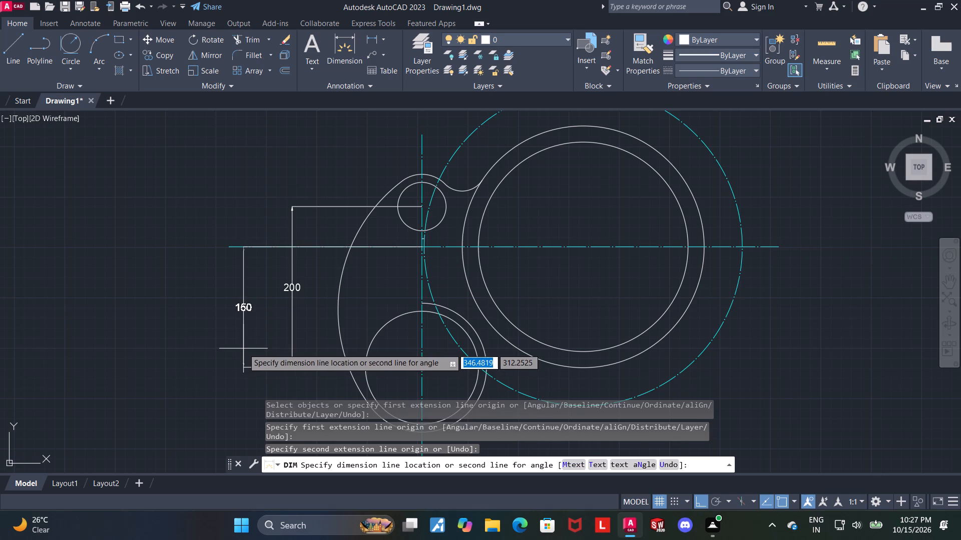
left_click(243, 348)
key("Escape")
Draw a tangent-tangent-radius circle of radius 50 between the lower pair's outer circle and the large outer circle.
middle_click_drag(368, 321, 364, 319)
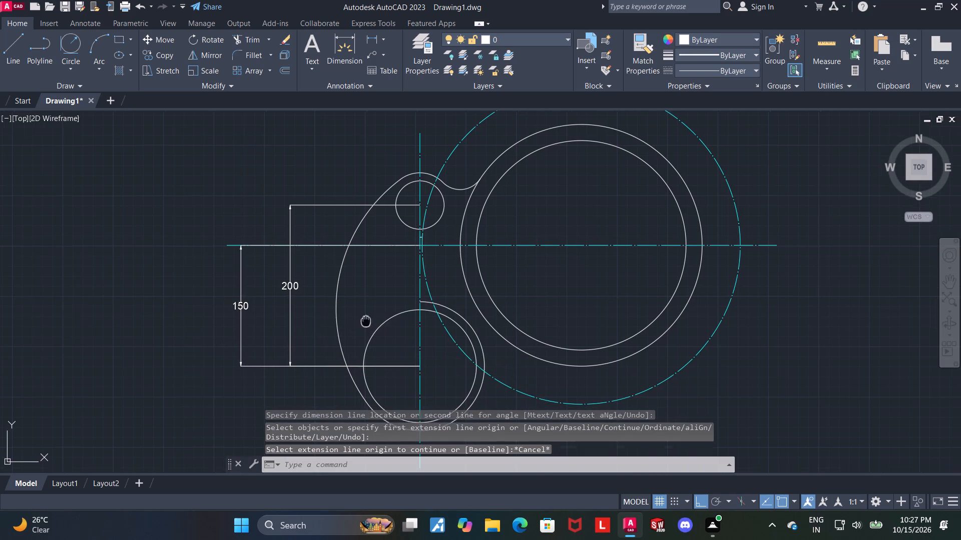
middle_click_drag(364, 319, 320, 286)
scroll(436, 308, "up", 1)
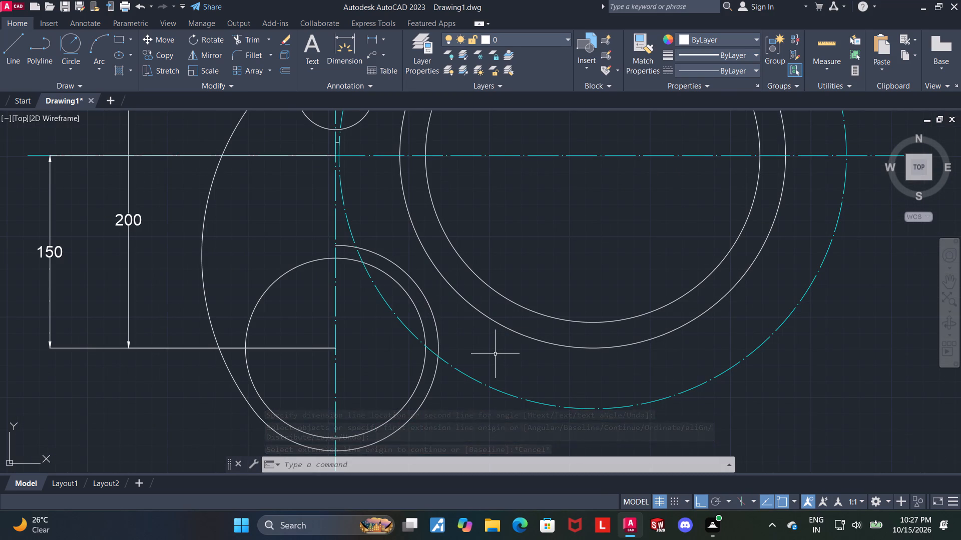
middle_click_drag(480, 346, 473, 345)
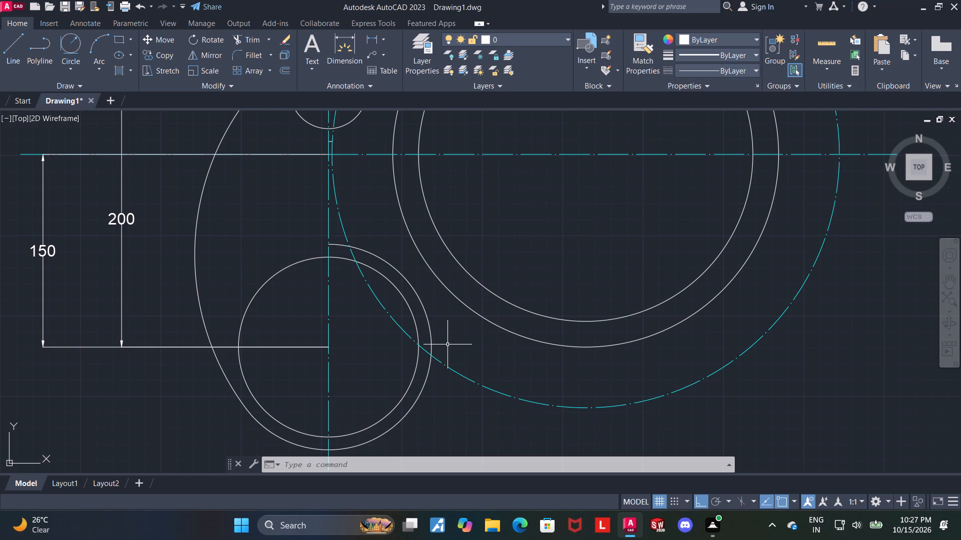
left_click(71, 40)
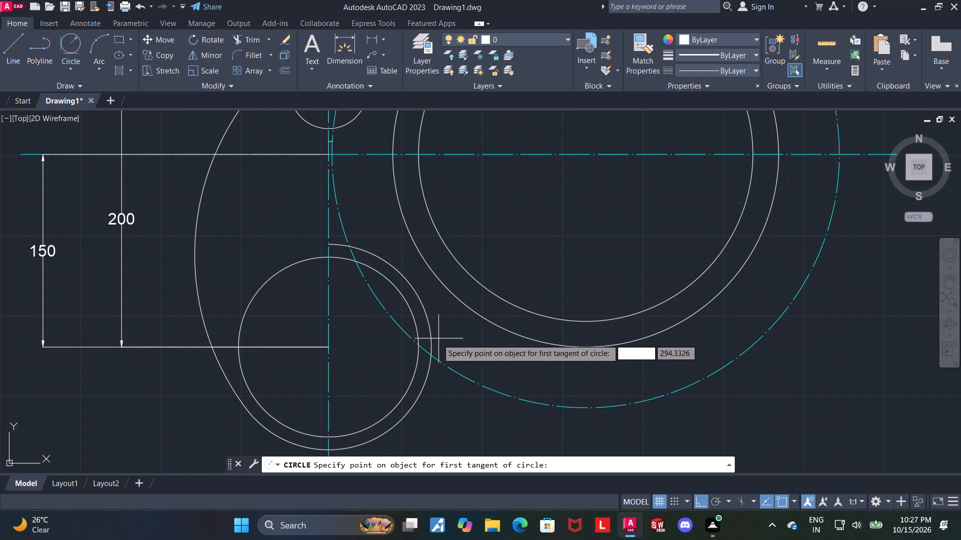
left_click(434, 339)
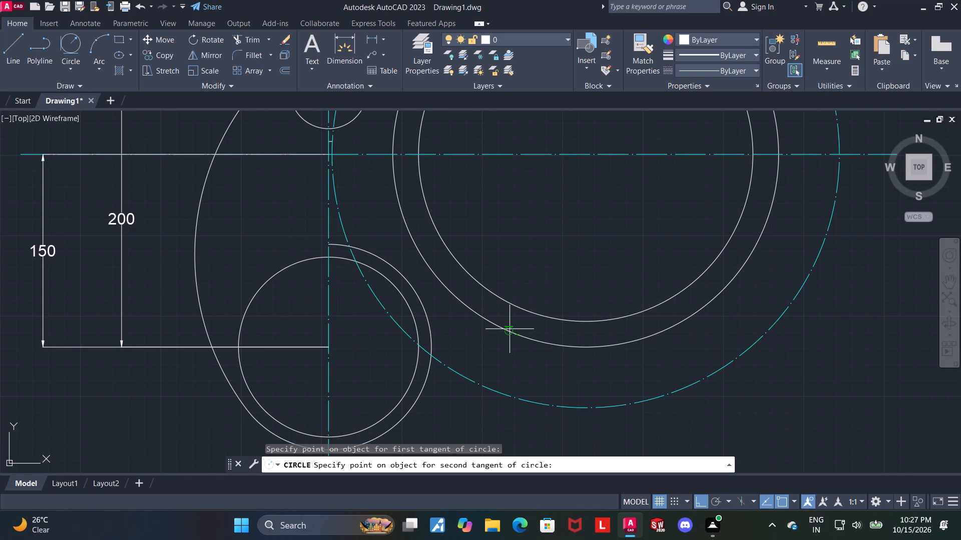
left_click(510, 329)
type("50")
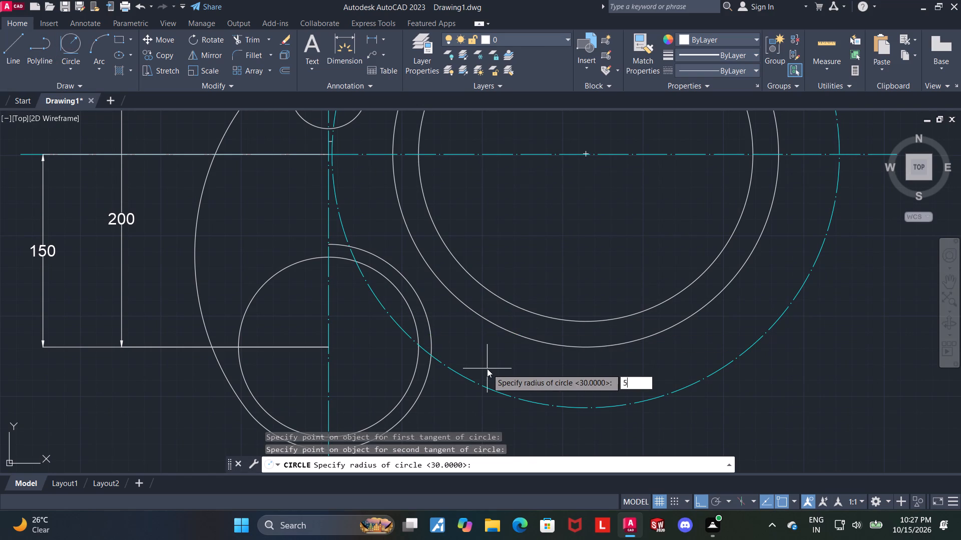
key("Return")
key("Escape")
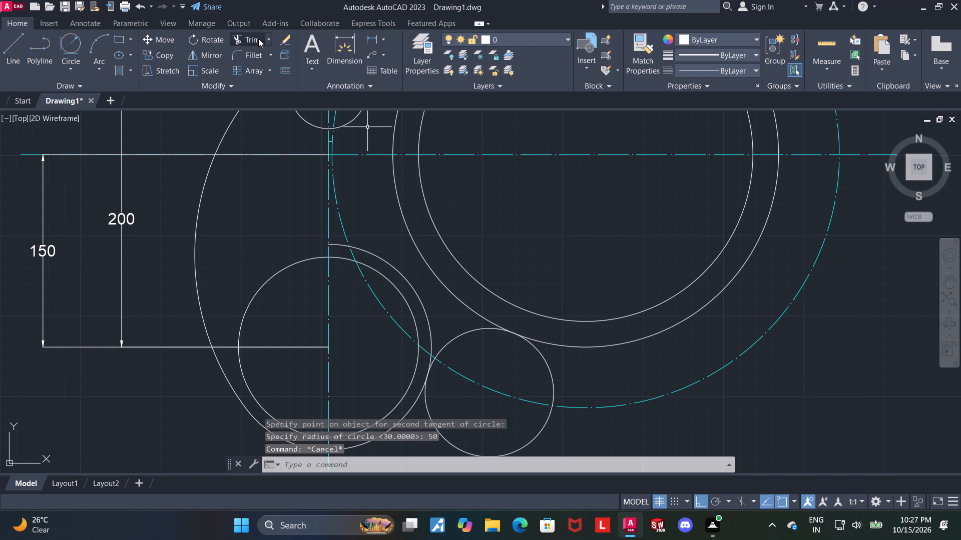
Trim the lower pair's outer circle inside the profile and the radius 50 circle's lower portion, leaving a tangent connecting arc.
left_click(254, 37)
left_click(423, 310)
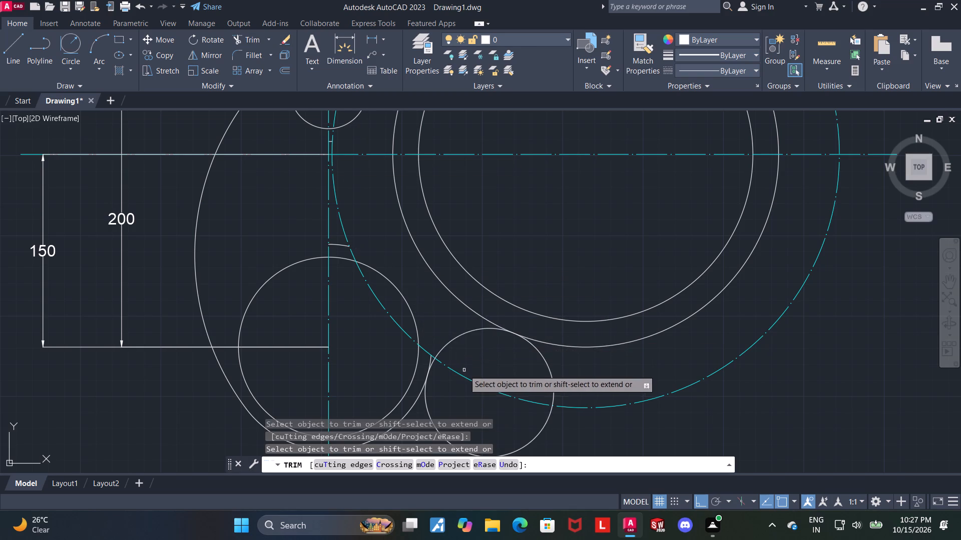
scroll(461, 361, "down", 3)
scroll(468, 400, "up", 2)
scroll(398, 319, "up", 2)
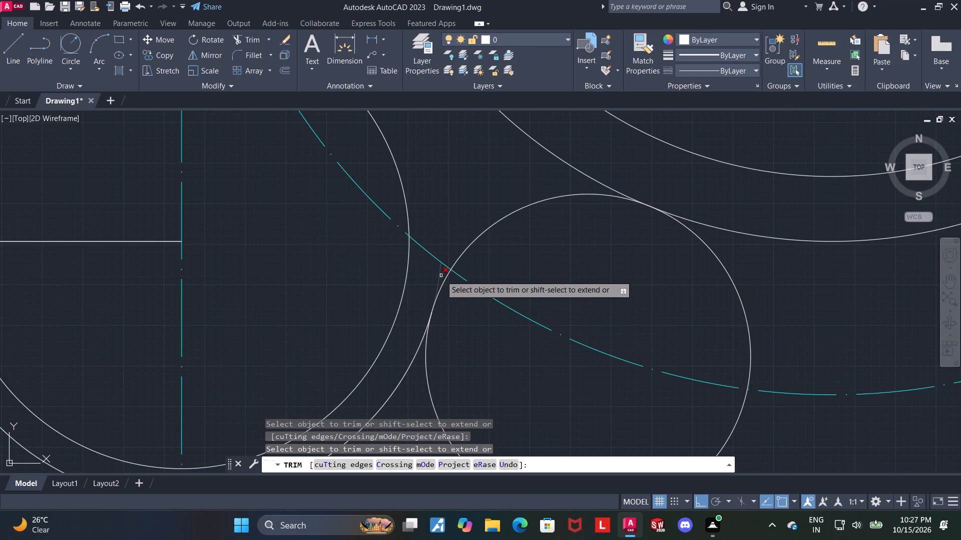
left_click(441, 275)
scroll(450, 322, "down", 3)
scroll(530, 363, "up", 2)
left_click_drag(502, 361, 453, 324)
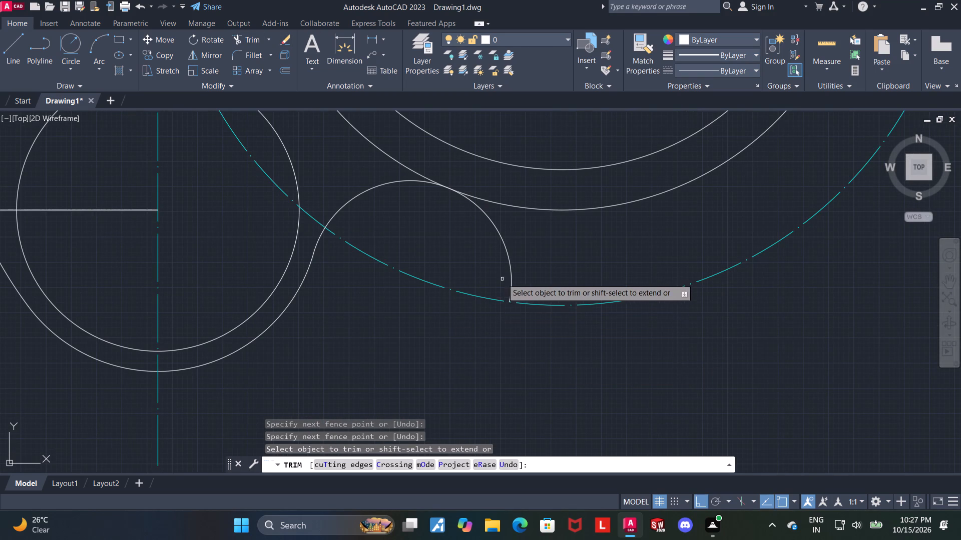
left_click_drag(502, 278, 522, 274)
scroll(520, 273, "down", 2)
scroll(386, 183, "up", 2)
left_click(376, 192)
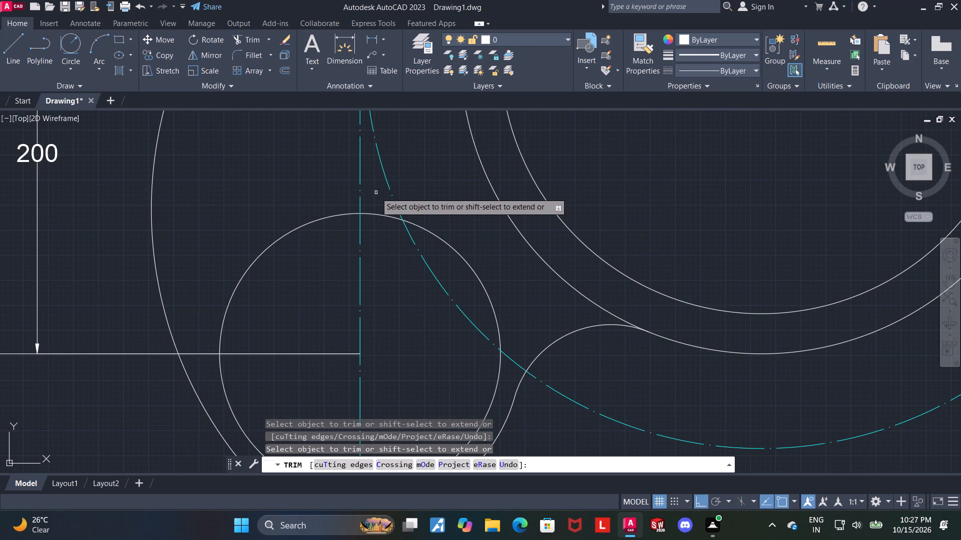
Trim the large outer circle's segments facing the small circle pairs, between the upper and lower connecting arcs.
scroll(385, 205, "down", 2)
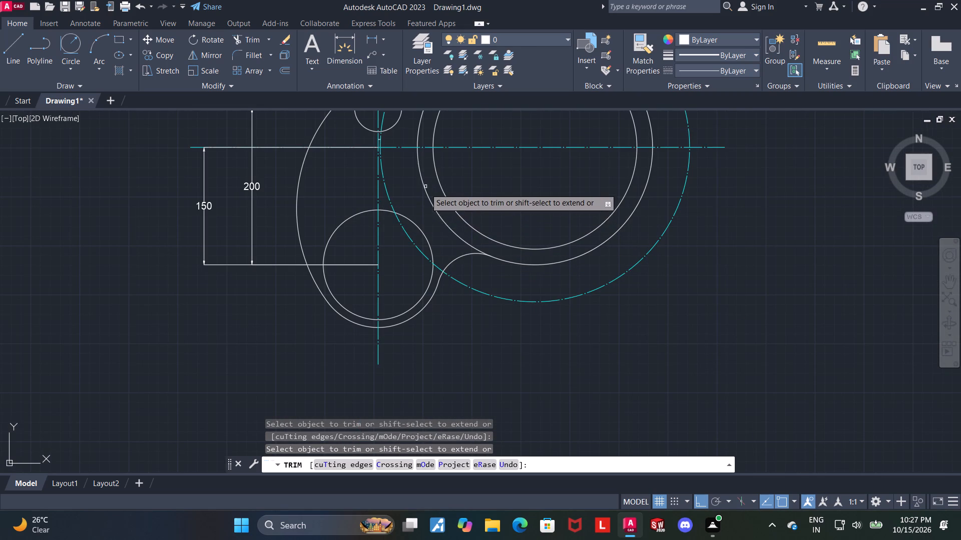
left_click(434, 205)
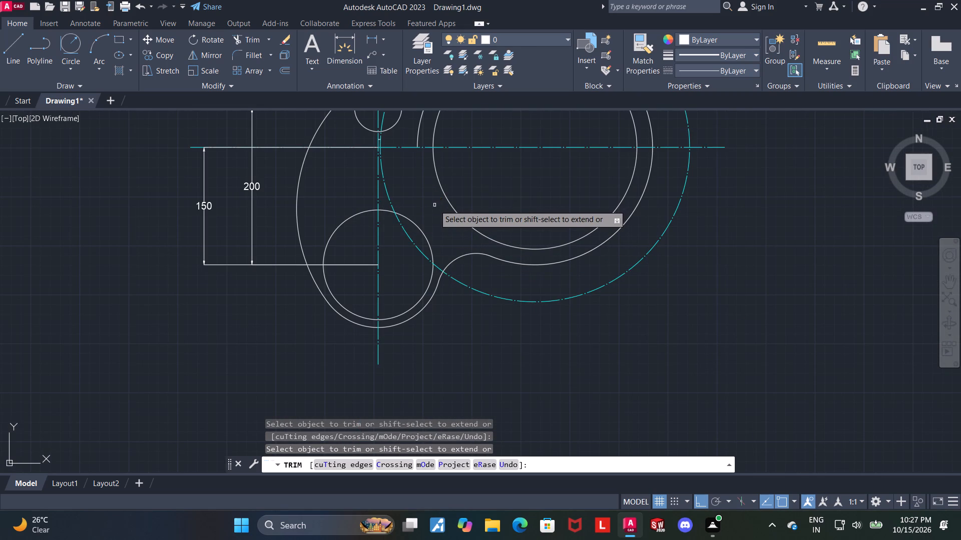
scroll(434, 196, "down", 1)
scroll(437, 148, "up", 1)
left_click(420, 144)
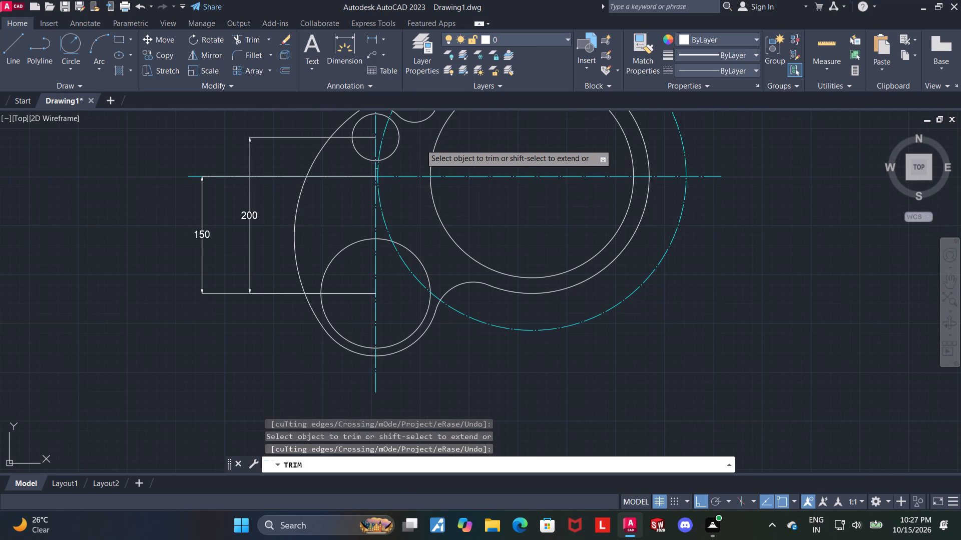
scroll(418, 146, "down", 1)
middle_click_drag(437, 173, 443, 221)
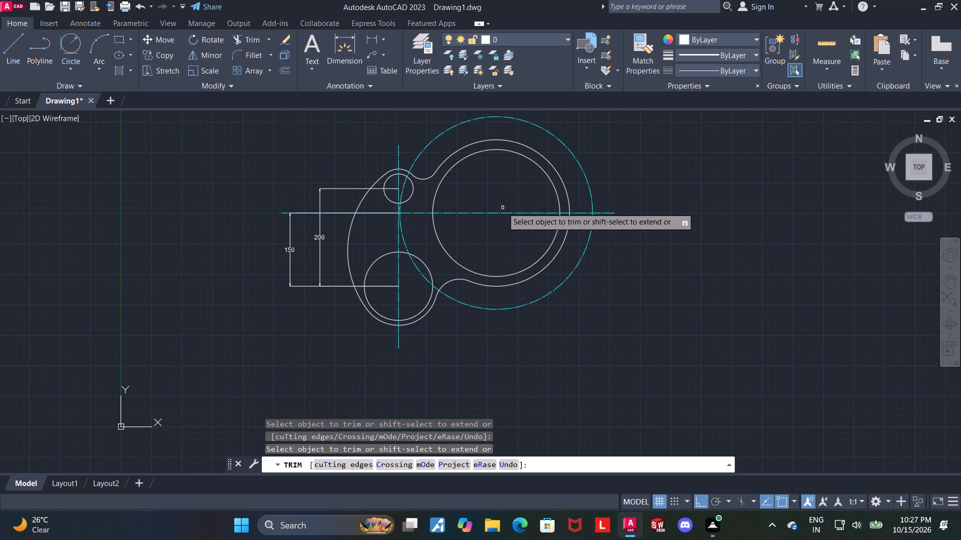
key("Escape")
key("Escape")
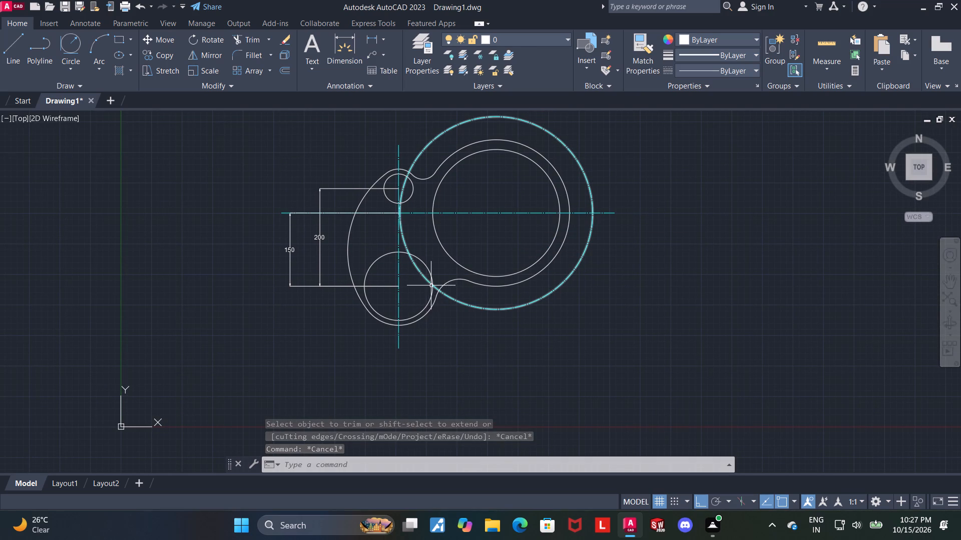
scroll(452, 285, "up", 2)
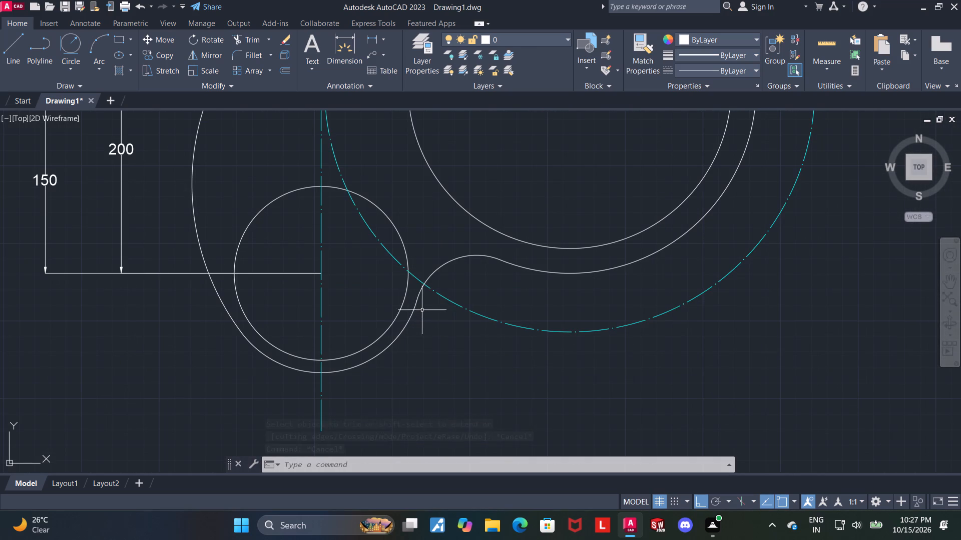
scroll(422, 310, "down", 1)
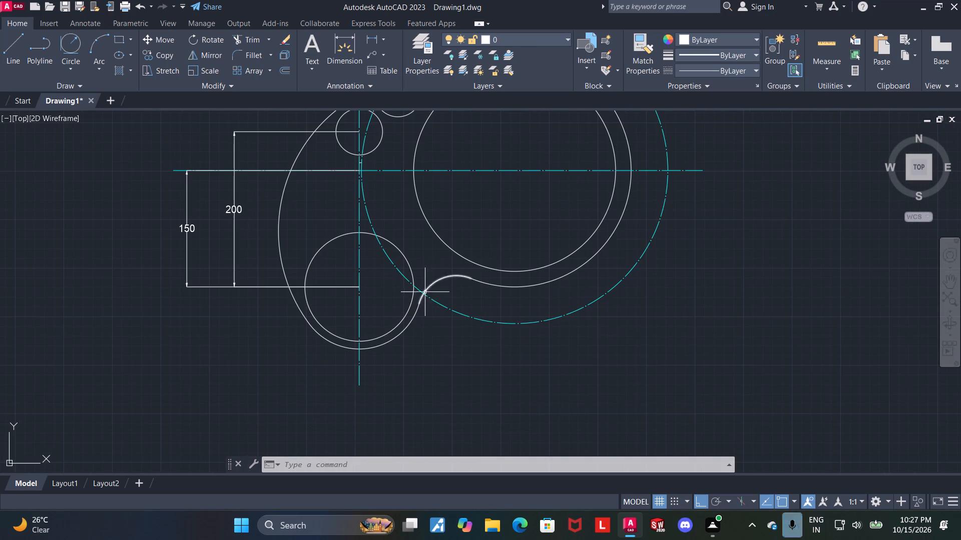
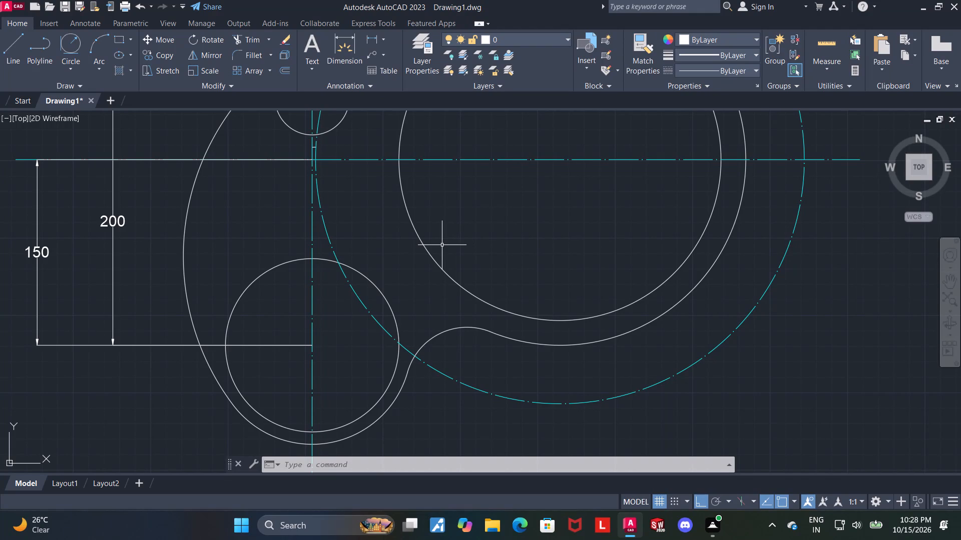
Dimension the lower pair's inner circle by radius, placing the text outside the profile at its lower left.
scroll(446, 327, "up", 2)
scroll(395, 197, "down", 4)
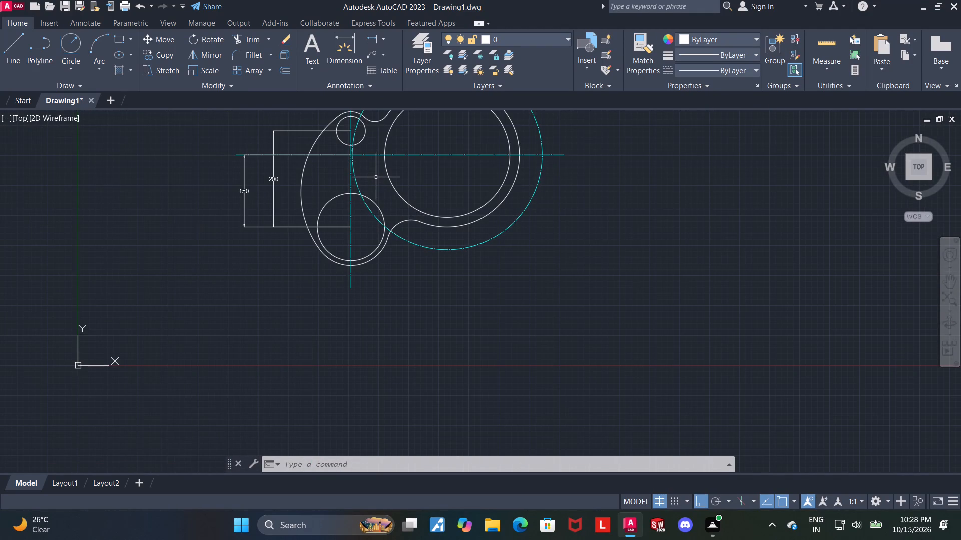
left_click(350, 44)
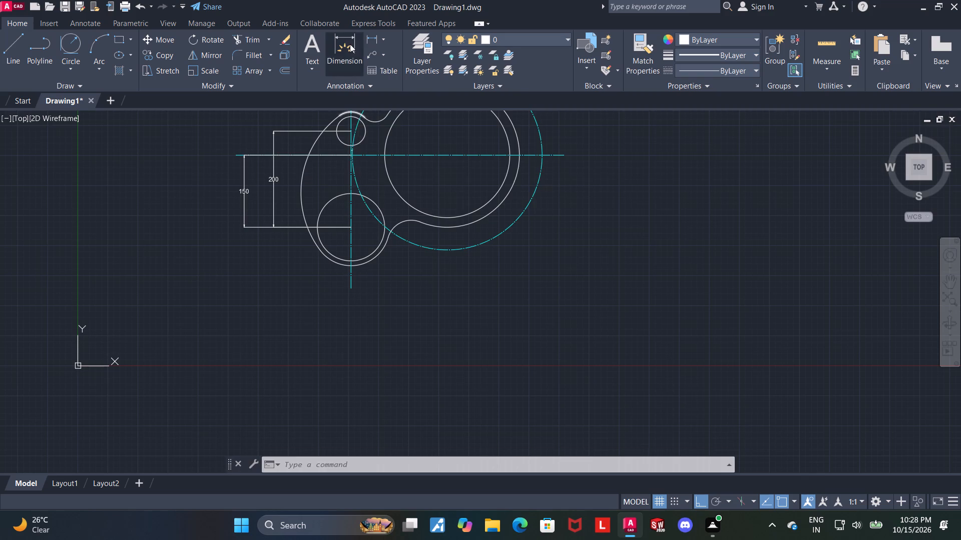
scroll(333, 193, "up", 1)
scroll(315, 278, "up", 2)
left_click(321, 292)
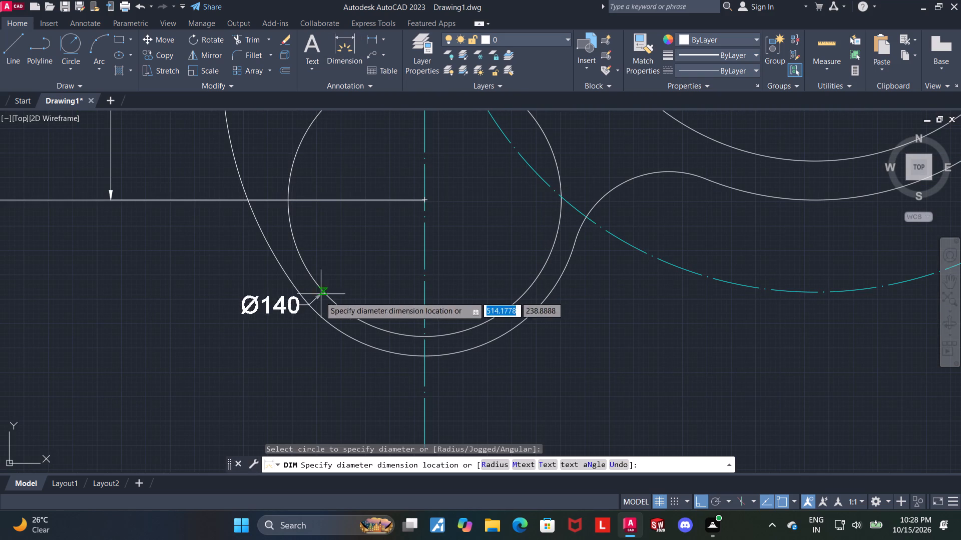
key("r")
key("Return")
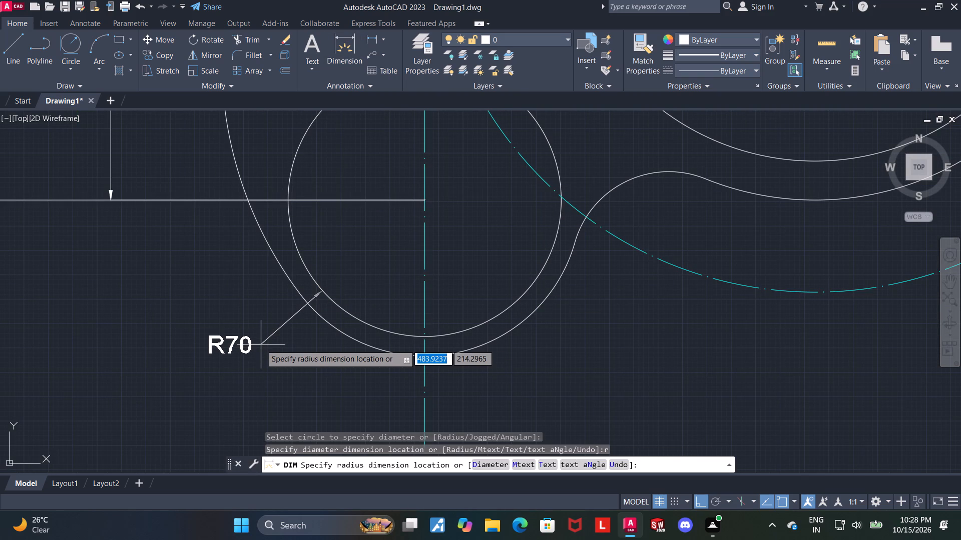
left_click(253, 332)
key("Escape")
Dimension the radius of the lower pair's outer arc, placing the text outside the profile at its lower right.
left_click(339, 38)
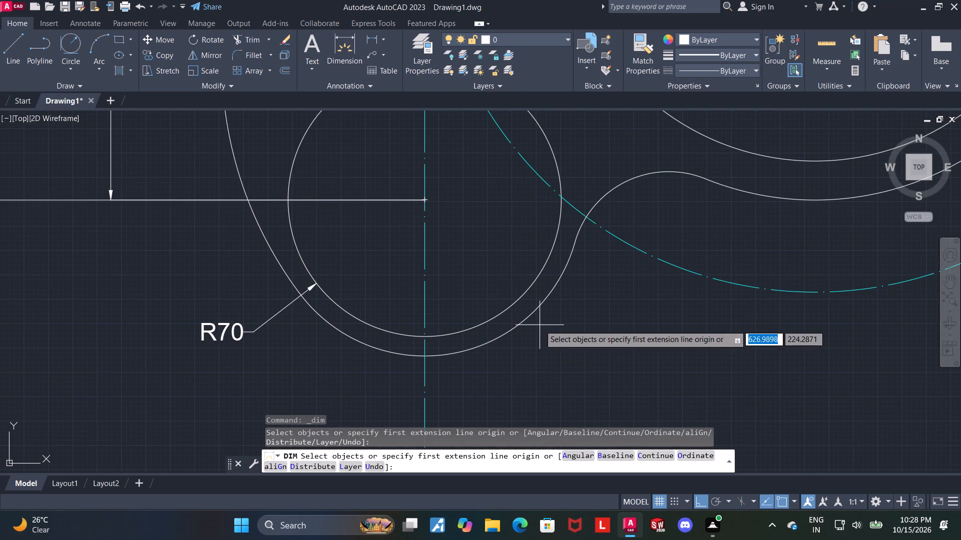
left_click(528, 319)
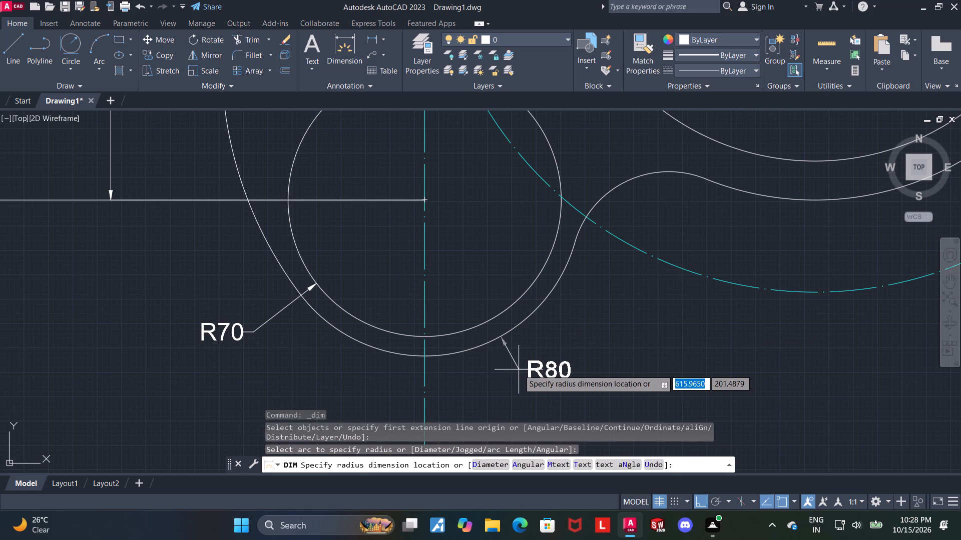
left_click(540, 362)
scroll(557, 341, "down", 2)
middle_click_drag(591, 354, 554, 307)
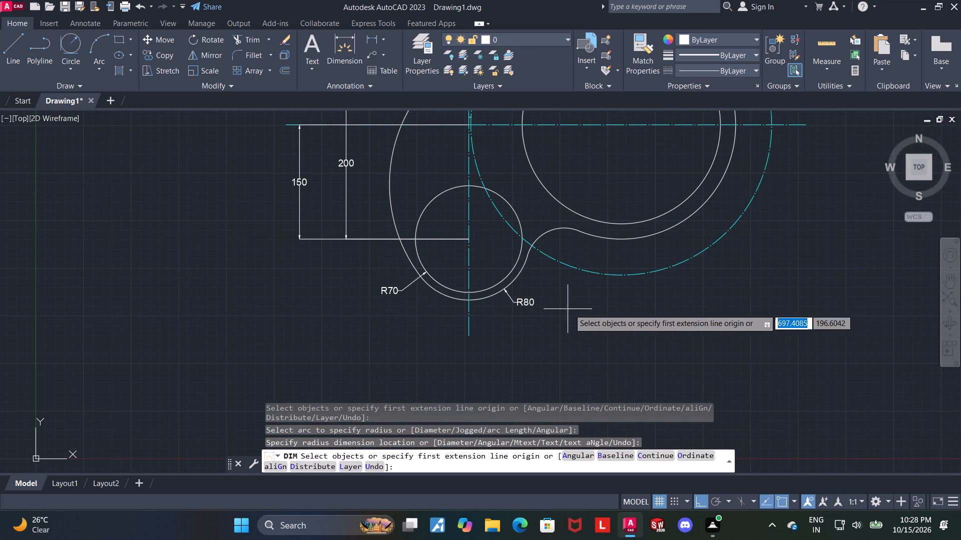
key("Escape")
Draw a vertical centreline about 458 long through the large circles' centre, extending past the reference circle at both ends.
middle_click_drag(552, 312, 482, 314)
scroll(528, 316, "down", 1)
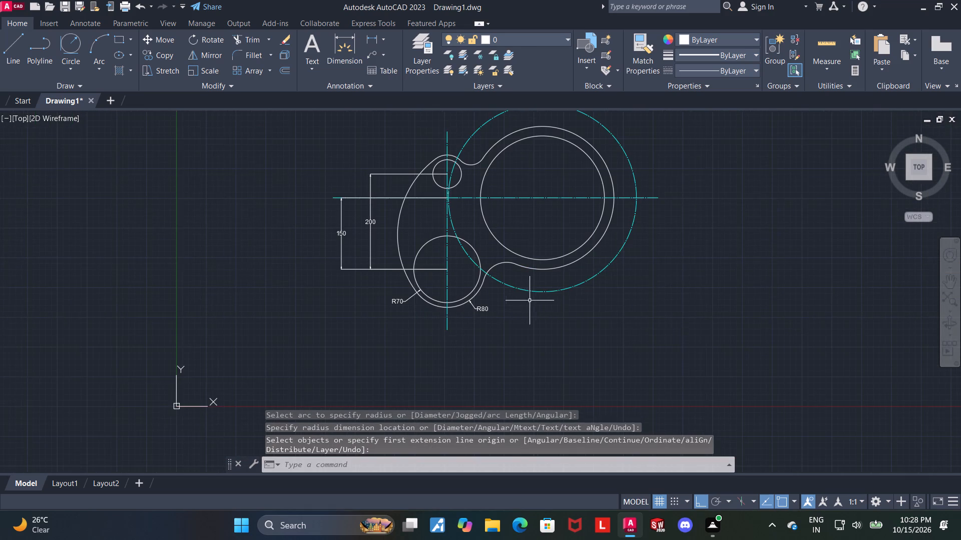
middle_click_drag(530, 299, 502, 319)
scroll(486, 315, "down", 1)
scroll(535, 312, "up", 1)
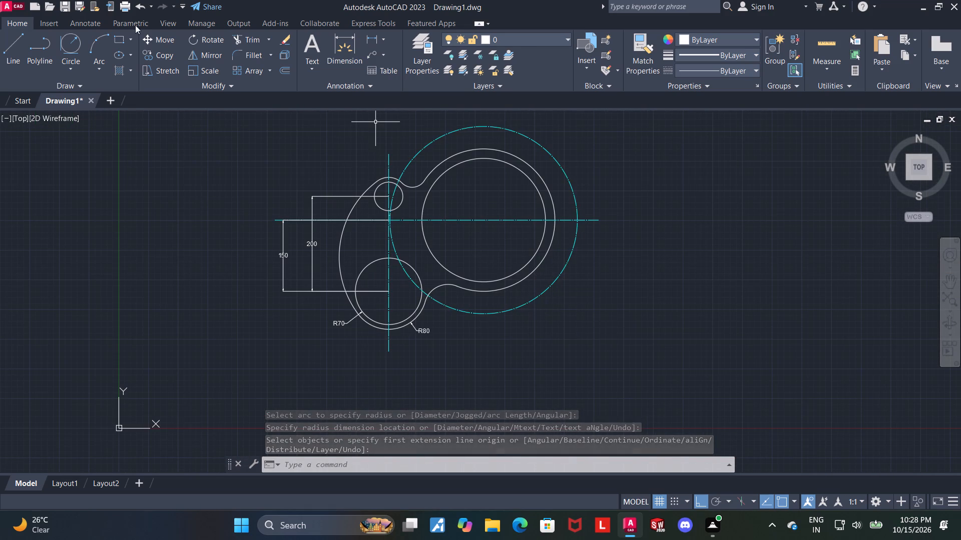
left_click(14, 41)
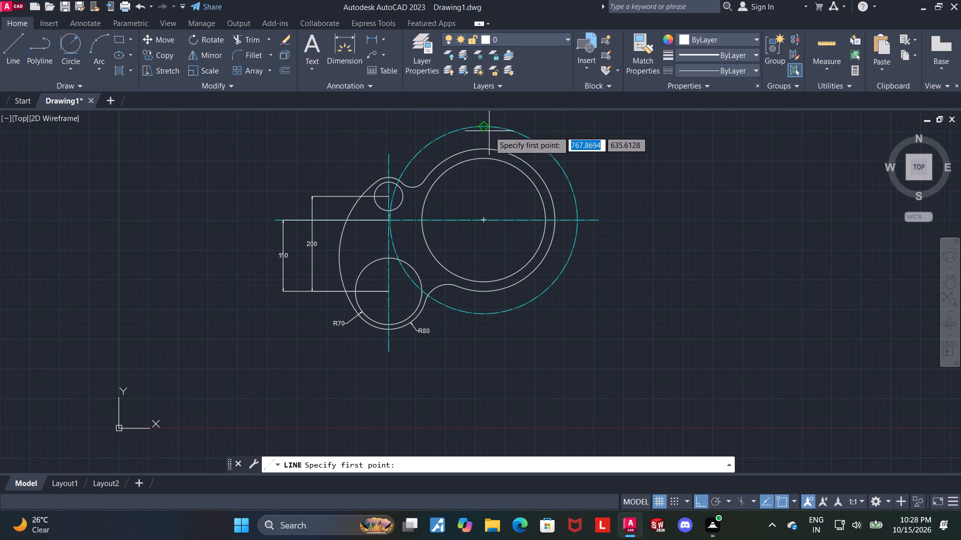
scroll(487, 131, "down", 5)
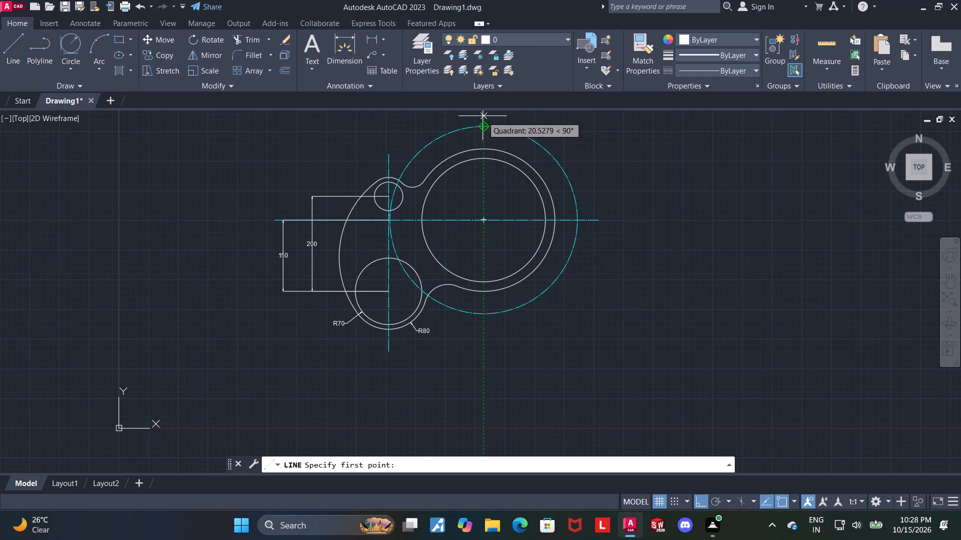
left_click(483, 115)
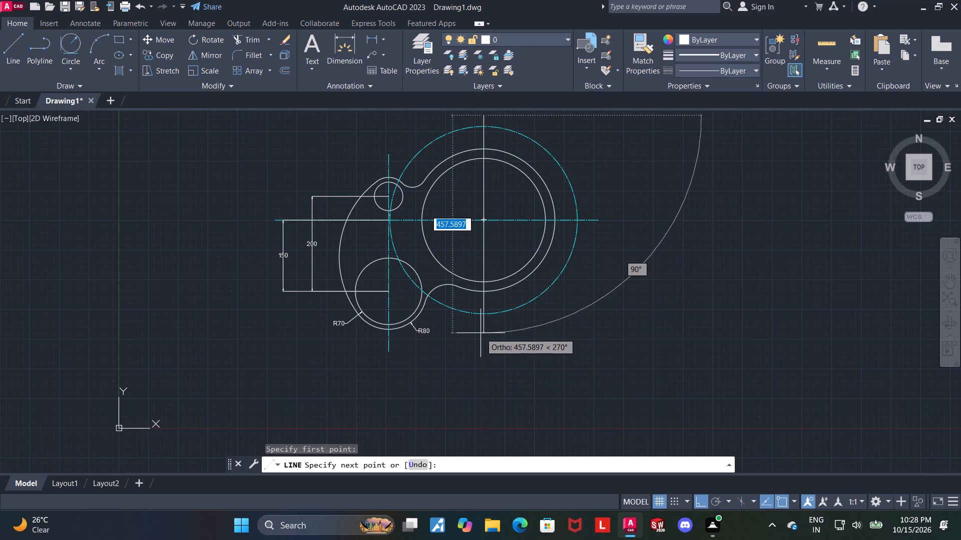
left_click(480, 331)
key("Escape")
Change the new vertical centreline to the dash-dot linetype and cyan colour.
left_click(484, 309)
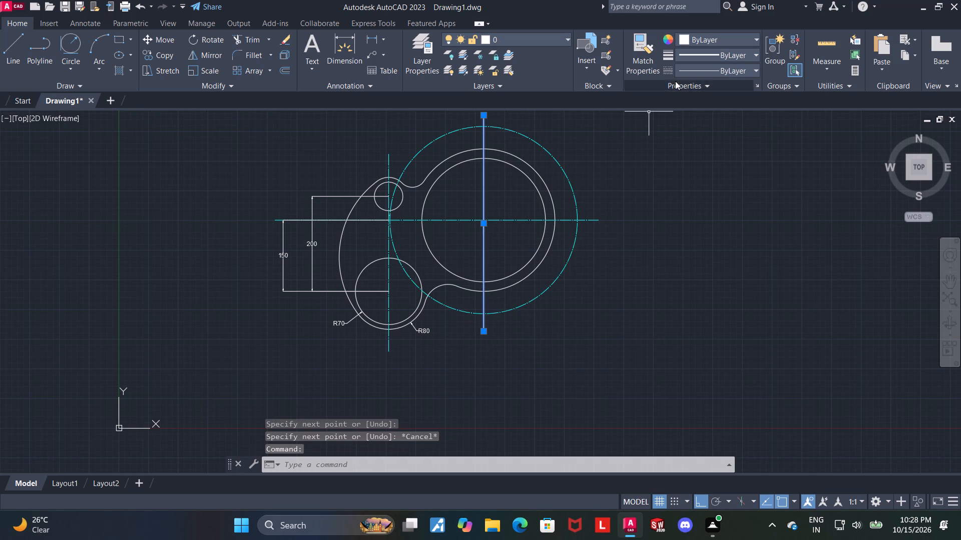
left_click(690, 74)
left_click(695, 110)
left_click(702, 41)
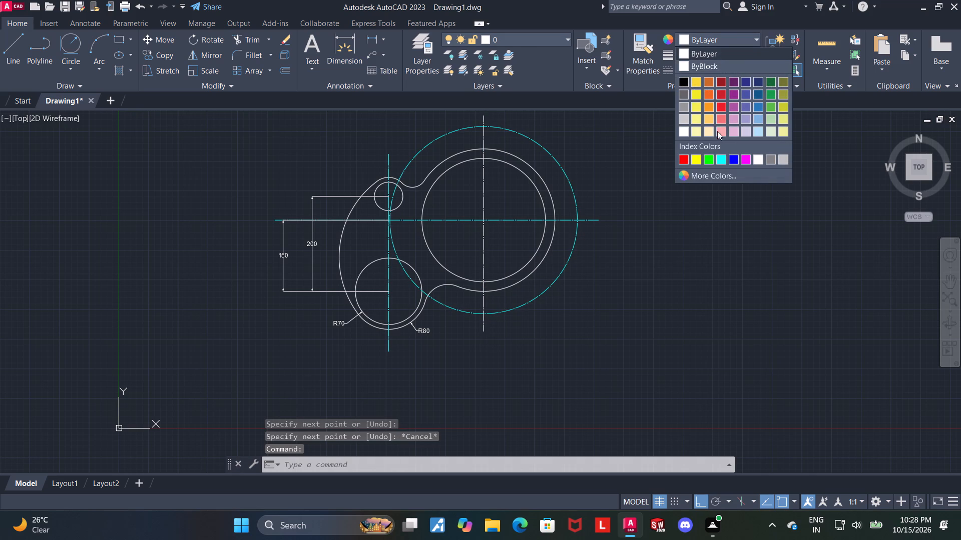
left_click(721, 154)
key("Escape")
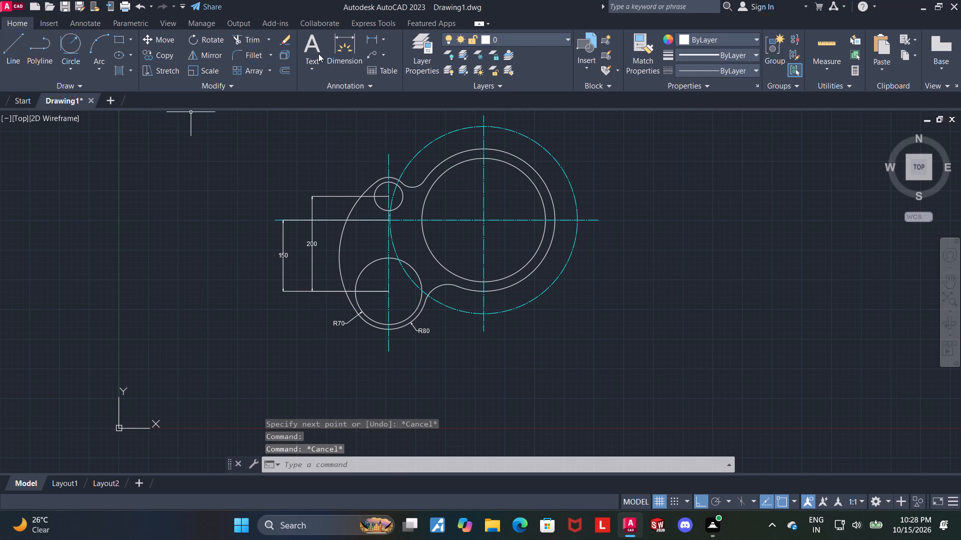
Dimension the horizontal distance between the two vertical centrelines, placing it below the profile.
left_click(335, 45)
scroll(498, 353, "up", 1)
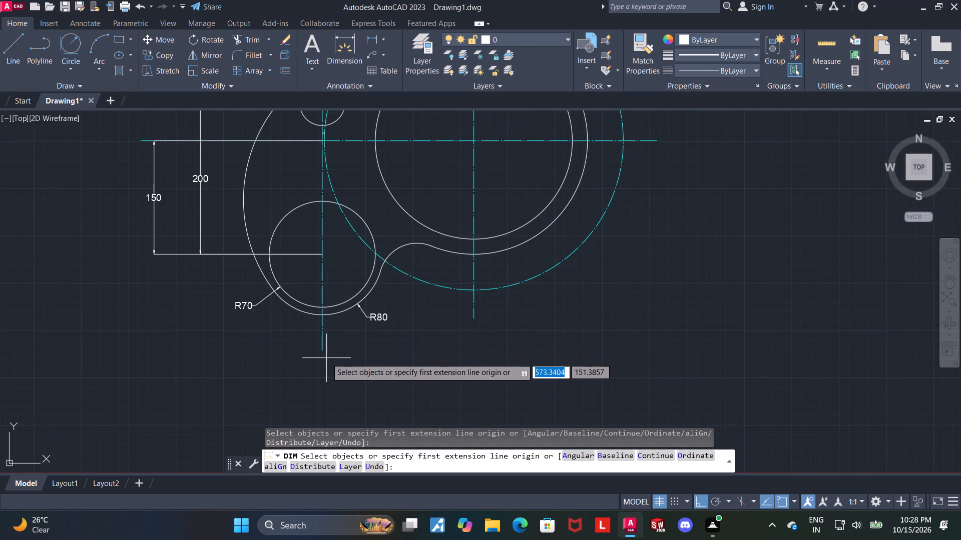
left_click(319, 352)
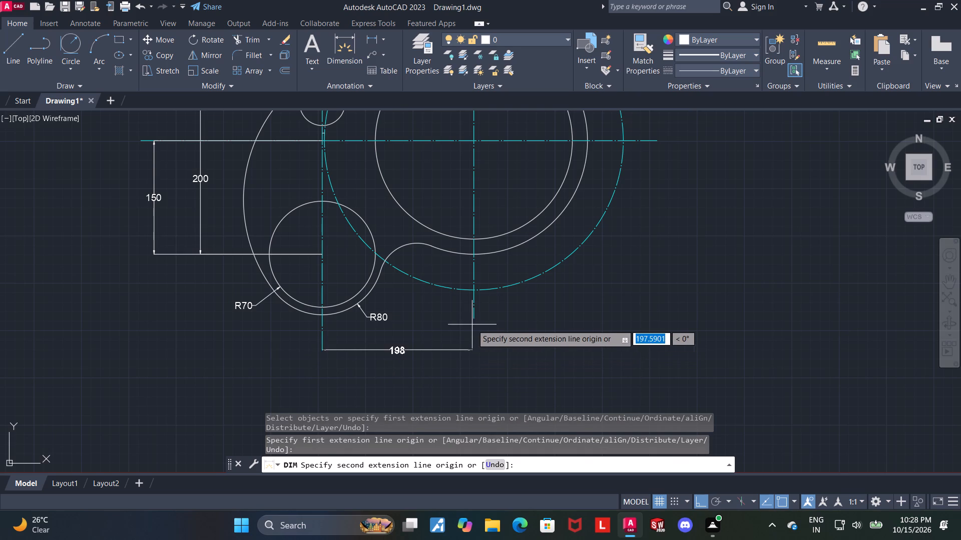
left_click(475, 320)
left_click(441, 359)
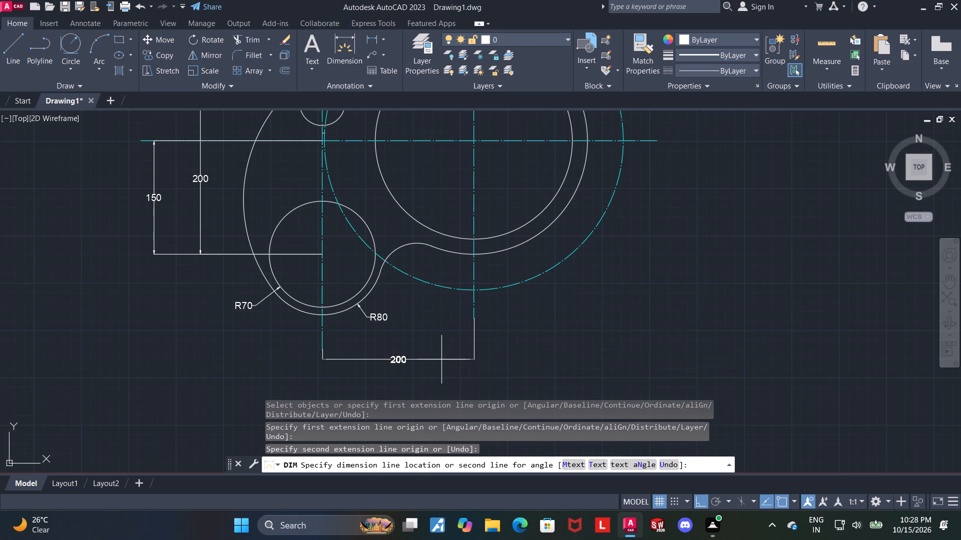
key("Escape")
Dimension the radius of the lower connecting arc, placing the text just above the arc.
middle_click_drag(525, 331, 537, 369)
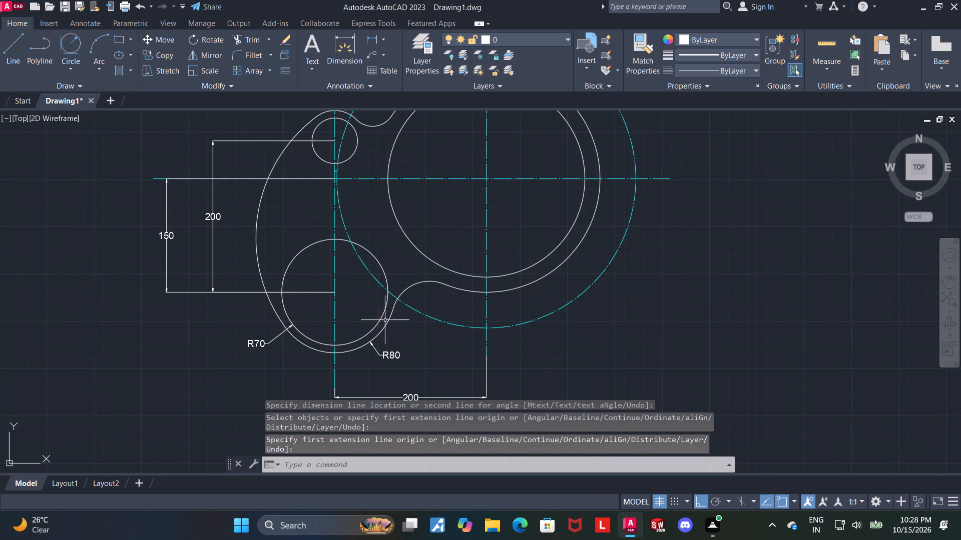
scroll(387, 312, "up", 1)
left_click(340, 48)
scroll(457, 264, "up", 1)
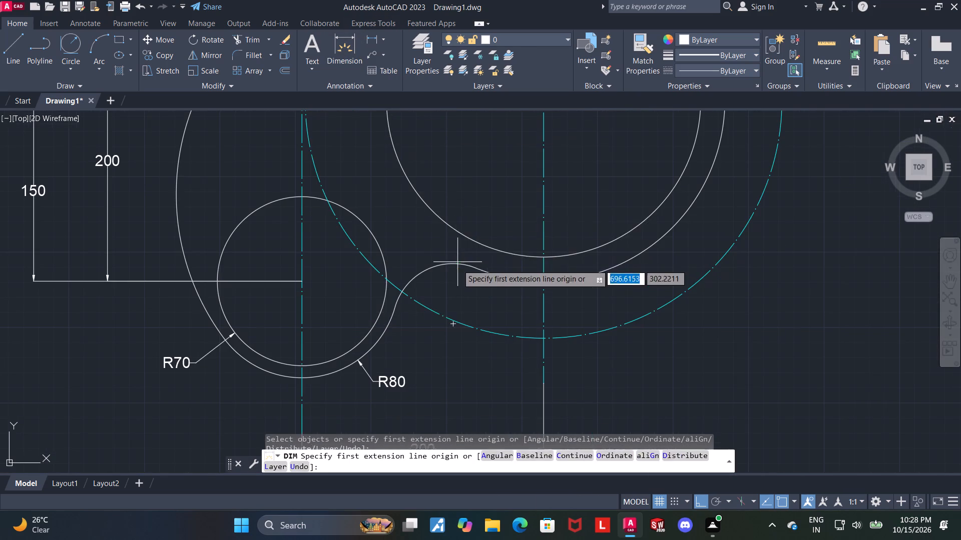
left_click(423, 265)
left_click(402, 236)
scroll(402, 236, "down", 2)
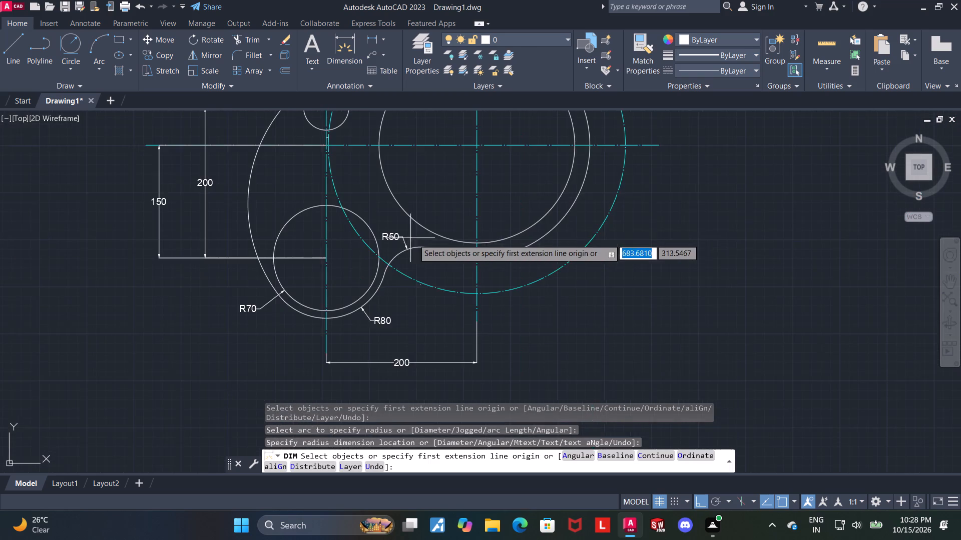
scroll(425, 250, "down", 2)
scroll(371, 162, "up", 1)
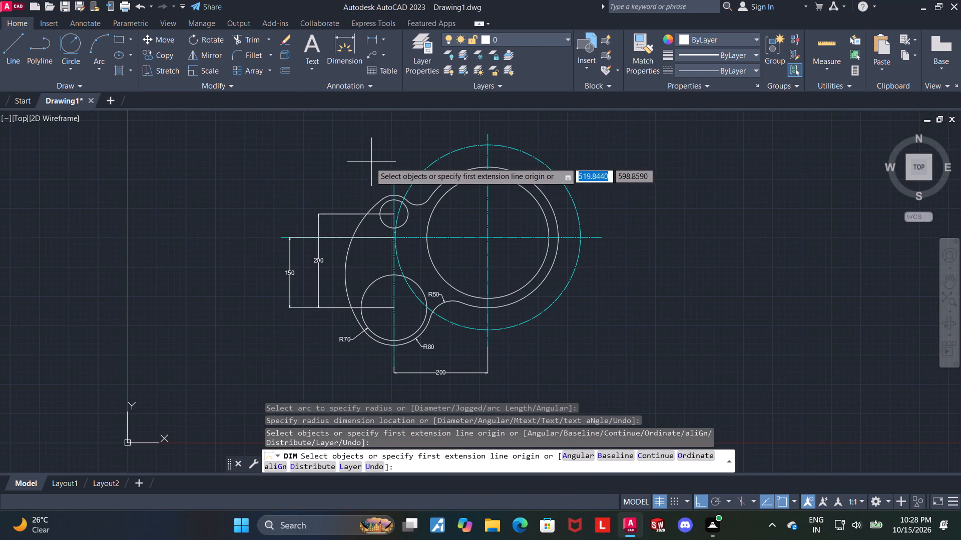
scroll(351, 170, "up", 1)
scroll(415, 188, "up", 1)
key("Escape")
Dimension the upper pair's inner circle by radius, placing the text outside the profile at its upper left.
left_click(348, 49)
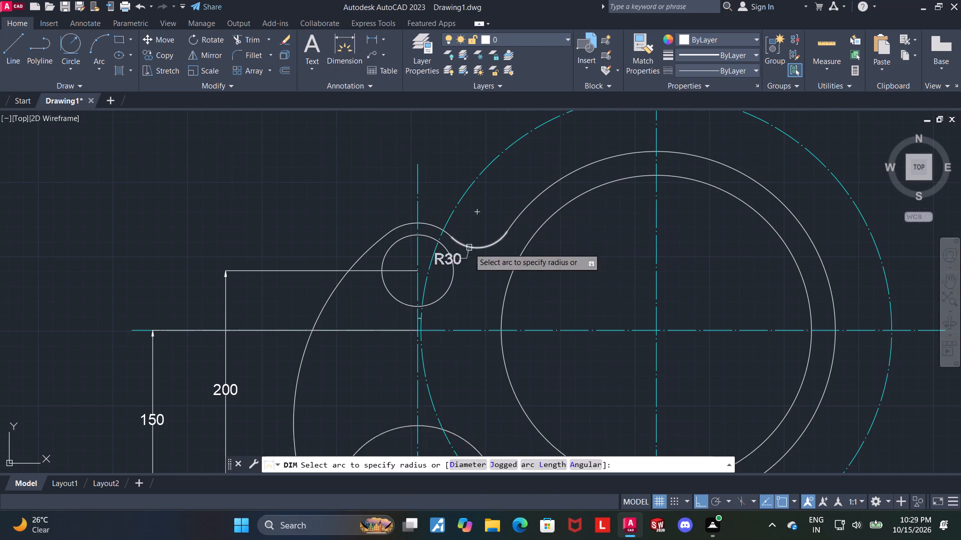
scroll(455, 249, "up", 1)
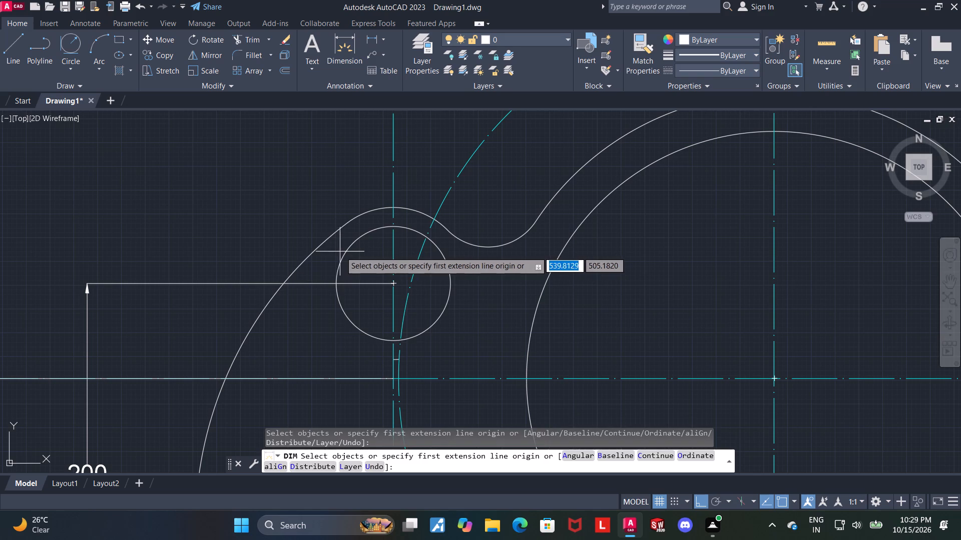
left_click(345, 252)
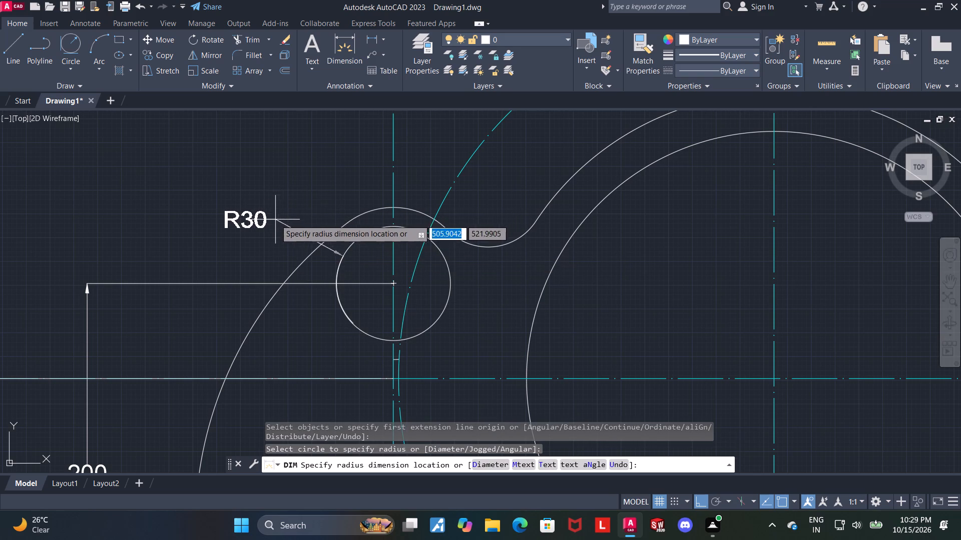
left_click(275, 220)
key("Escape")
key("Escape")
Dimension the radius of the upper pair's outer arc, placing the text above the inner circle's radius dimension.
left_click(341, 50)
left_click_drag(354, 217, 354, 208)
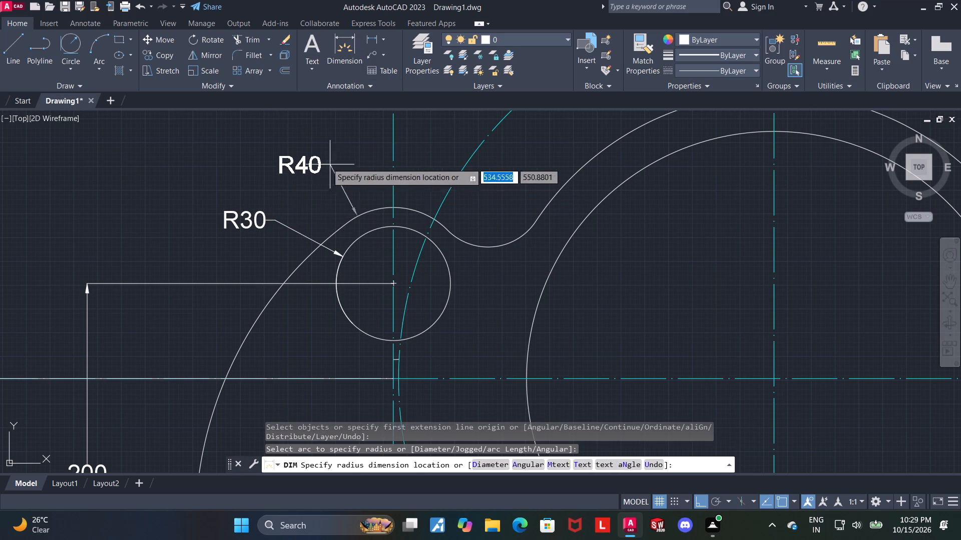
left_click(306, 140)
key("Escape")
Dimension the radius of the upper connecting arc, placing the text just above the arc.
scroll(314, 155, "down", 1)
left_click(347, 43)
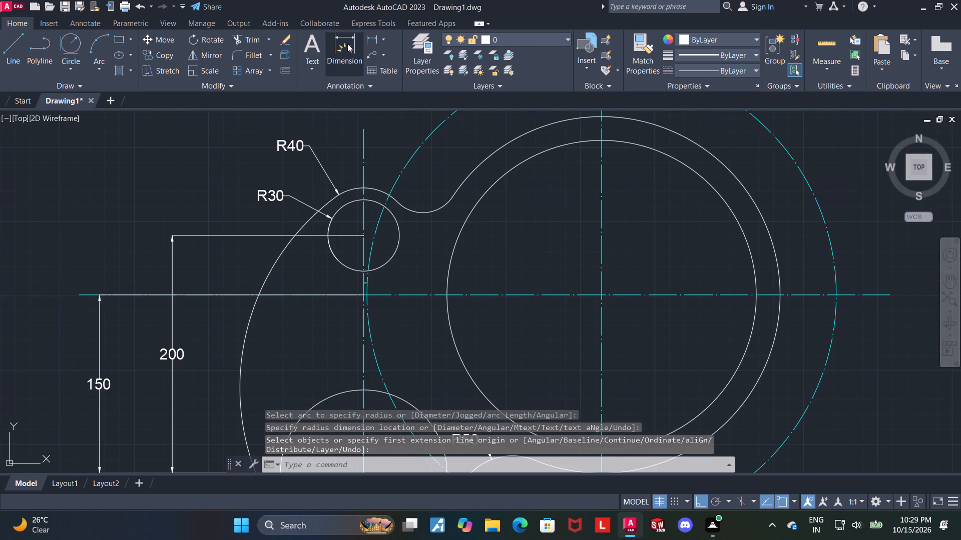
scroll(407, 136, "up", 2)
left_click(485, 297)
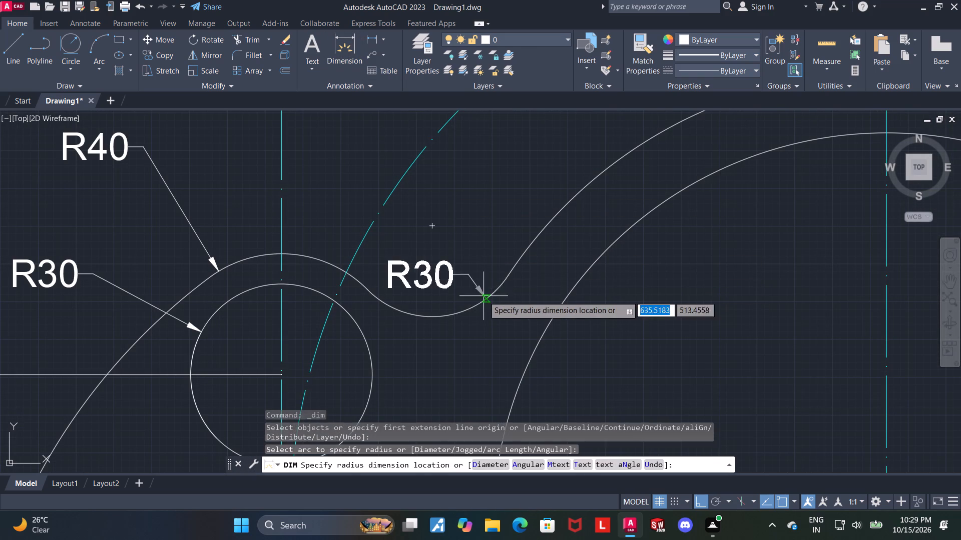
scroll(474, 282, "down", 2)
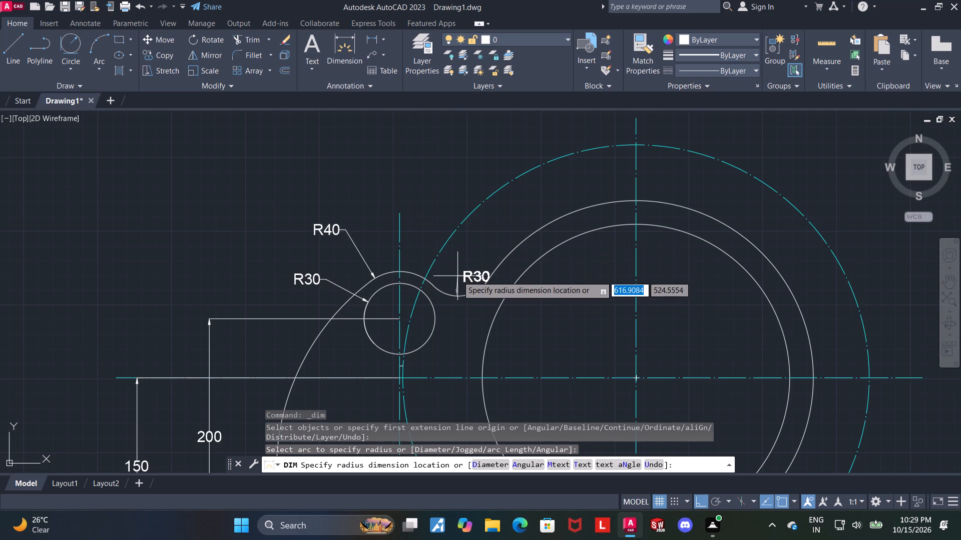
left_click(461, 267)
key("Escape")
Dimension the radius of the large outer arc, placing the text above it outside the cyan reference circle.
scroll(461, 267, "down", 2)
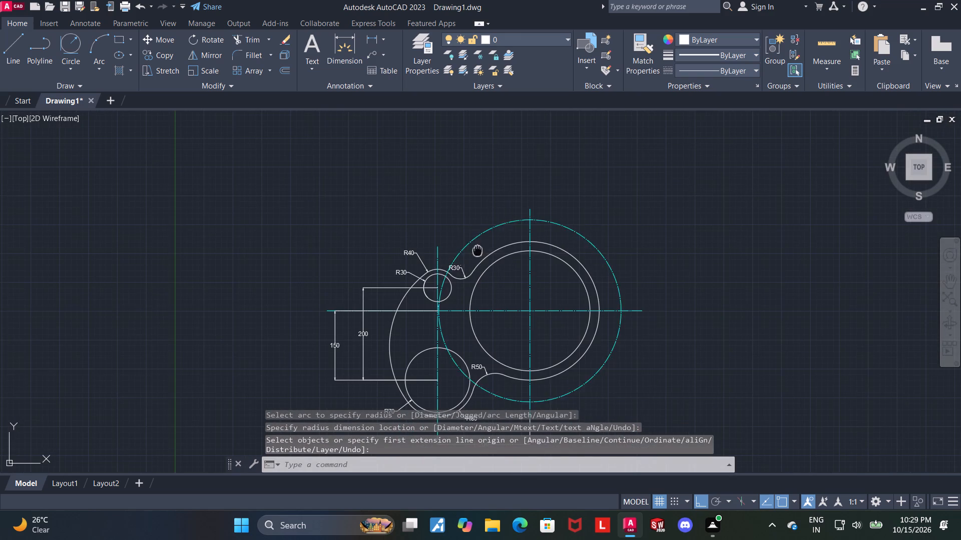
middle_click(477, 250)
scroll(477, 251, "up", 1)
middle_click_drag(488, 246, 303, 245)
left_click(342, 47)
scroll(264, 210, "up", 1)
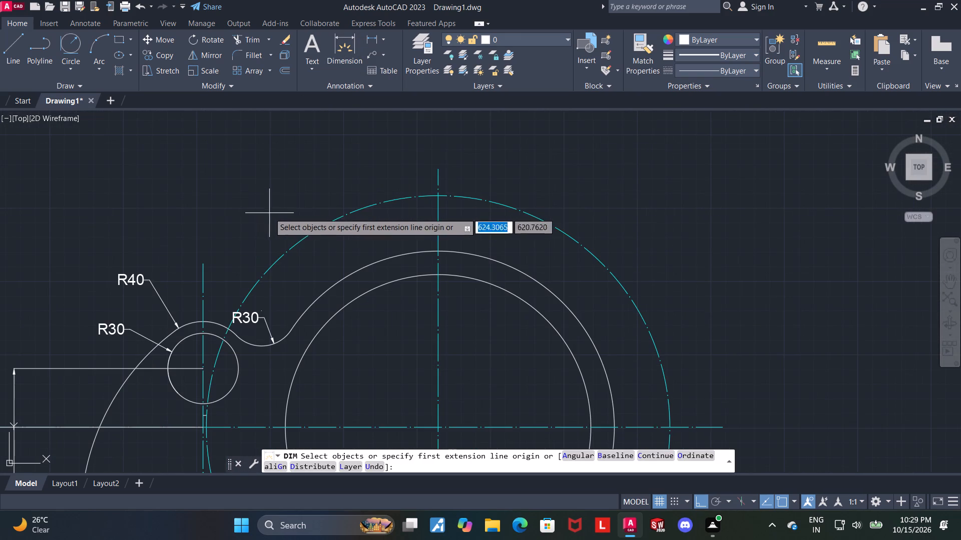
left_click(348, 277)
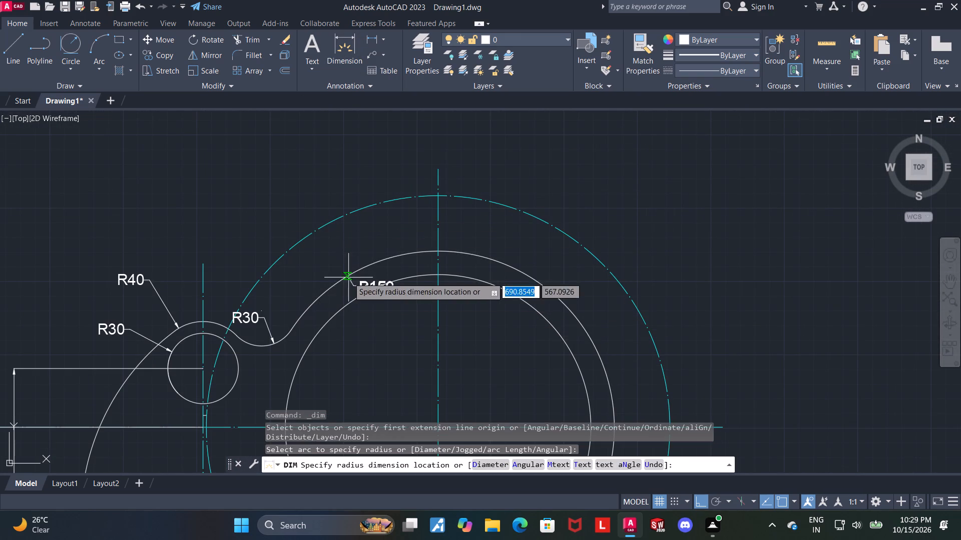
left_click(350, 178)
key("Escape")
Dimension the radius of the large inner circle, placing the text at the upper left outside the cyan reference circle.
left_click(348, 47)
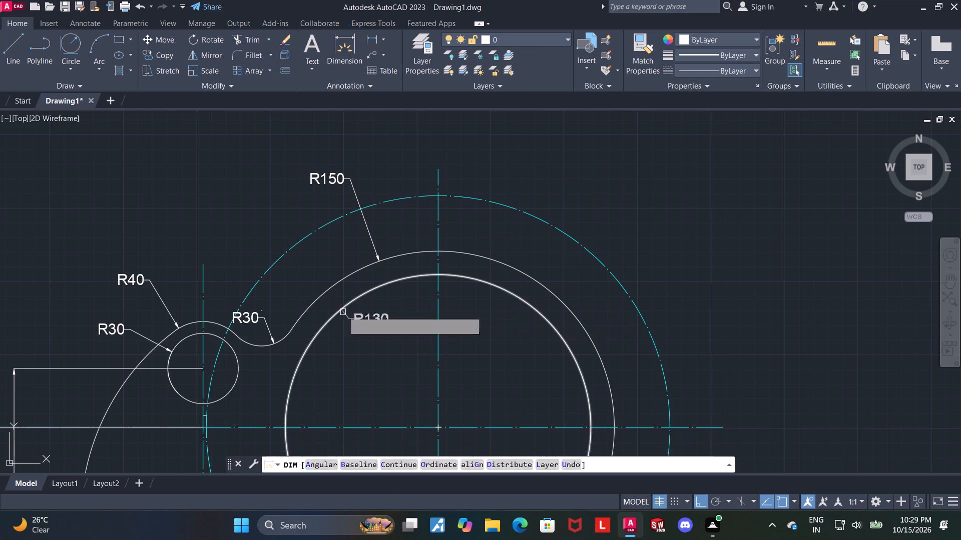
left_click(343, 309)
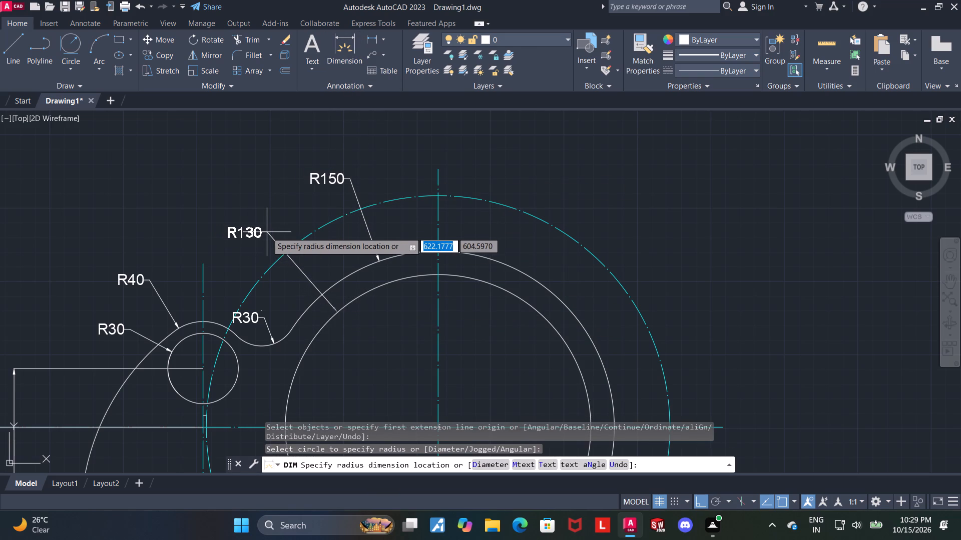
left_click(267, 235)
key("Escape")
scroll(311, 244, "down", 2)
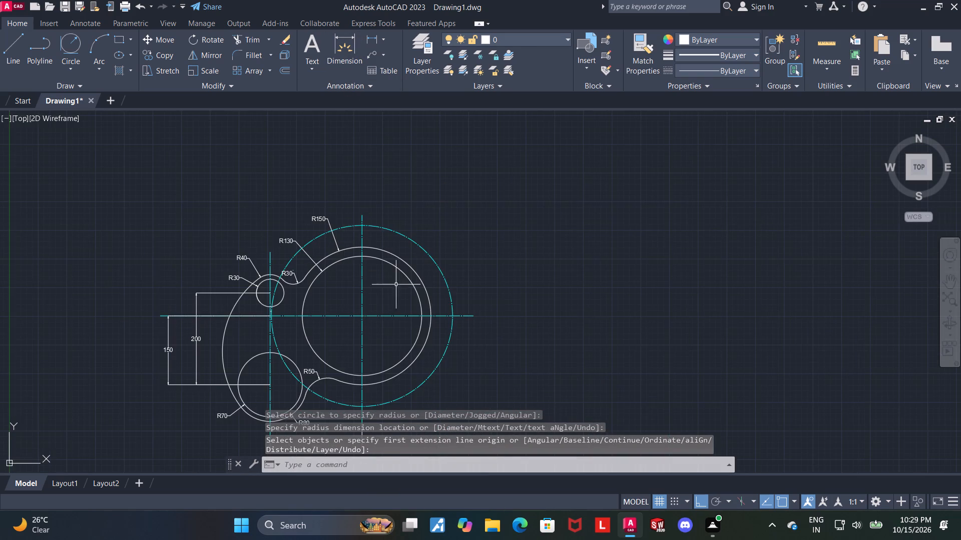
Dimension the radius of the large outer arc joining the two left circle pairs, placing the text just inside the arc.
middle_click_drag(414, 308, 426, 265)
middle_click_drag(432, 296, 395, 286)
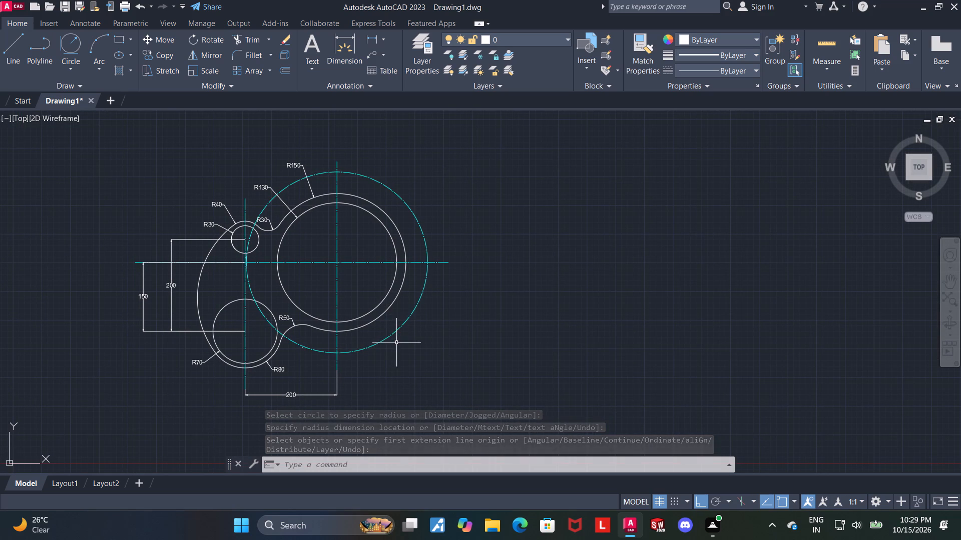
middle_click_drag(397, 342, 419, 332)
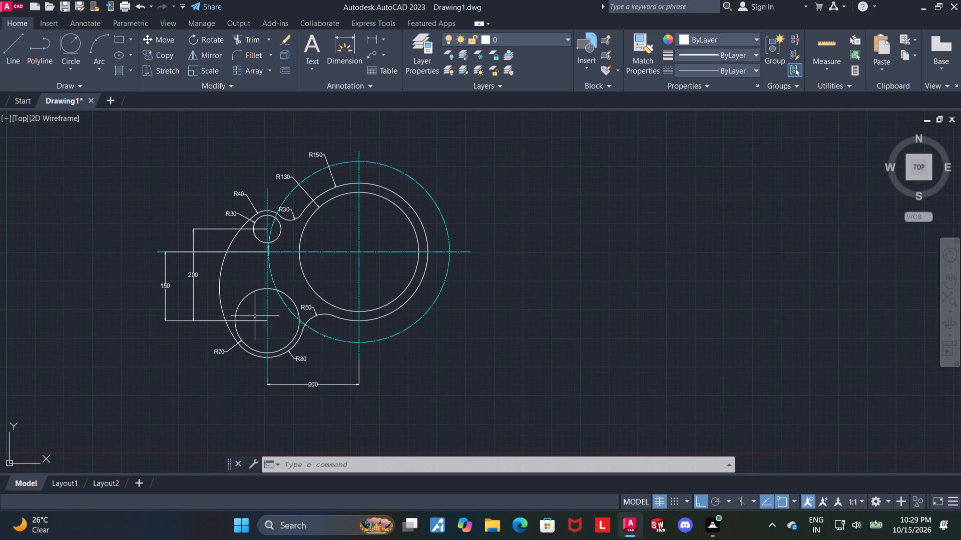
scroll(227, 268, "up", 2)
left_click(353, 42)
scroll(244, 259, "up", 1)
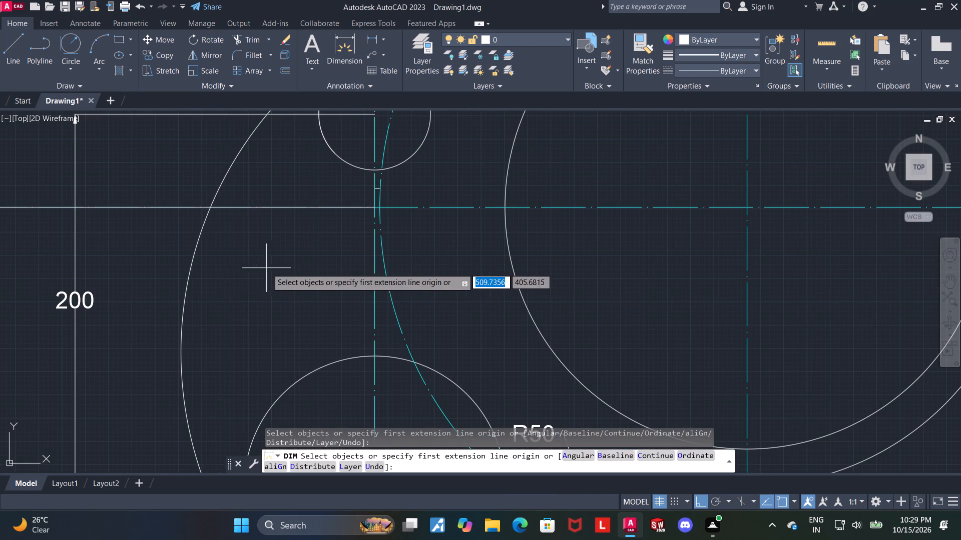
left_click(192, 263)
left_click(217, 291)
scroll(217, 291, "down", 2)
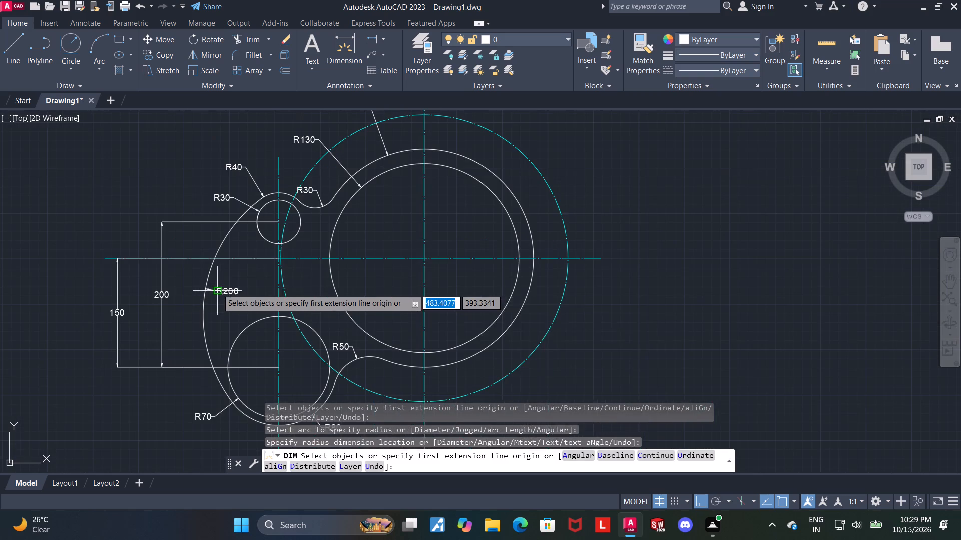
key("Escape")
With ortho off, draw a line about 277 units long at 60° from the centre of the large circles.
scroll(586, 344, "down", 1)
middle_click_drag(585, 340, 524, 311)
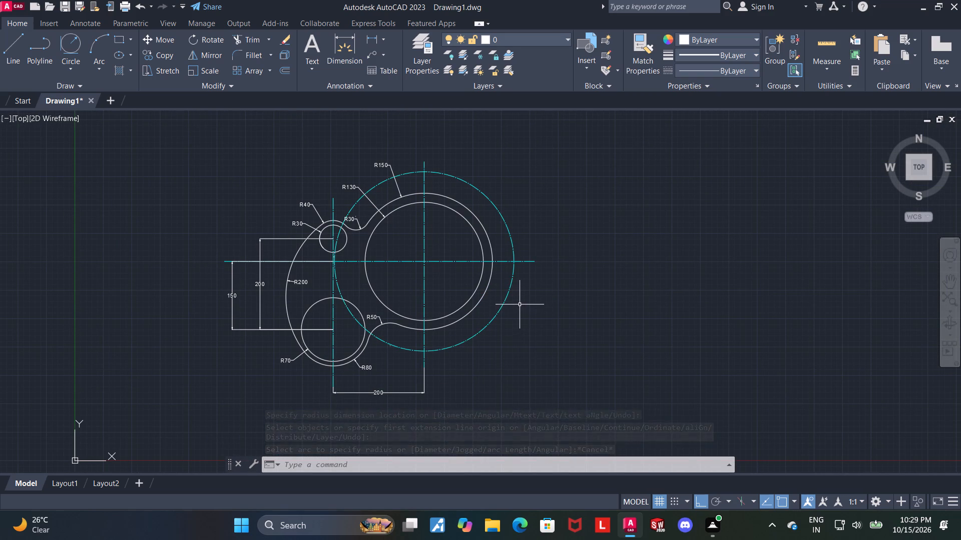
middle_click_drag(540, 222, 527, 251)
left_click(16, 57)
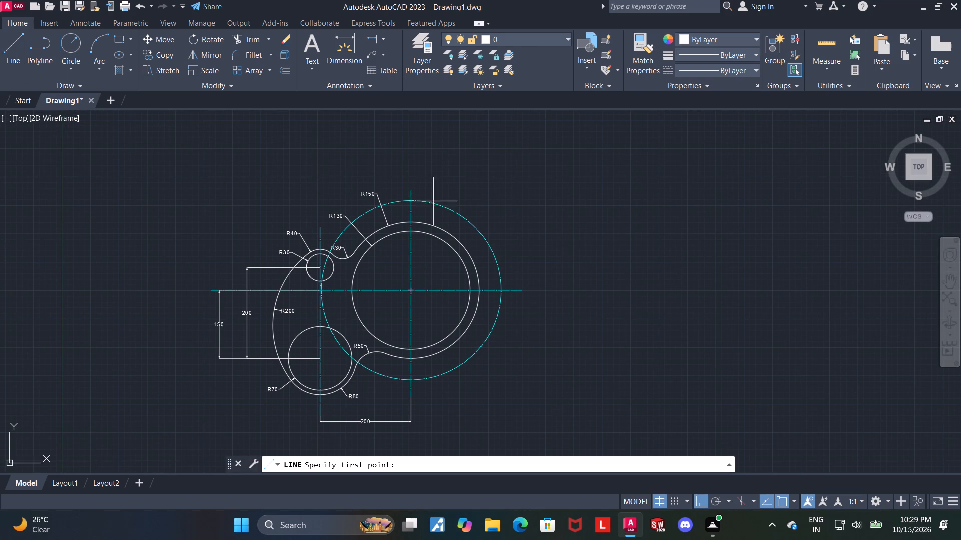
scroll(430, 295, "up", 4)
scroll(299, 256, "up", 2)
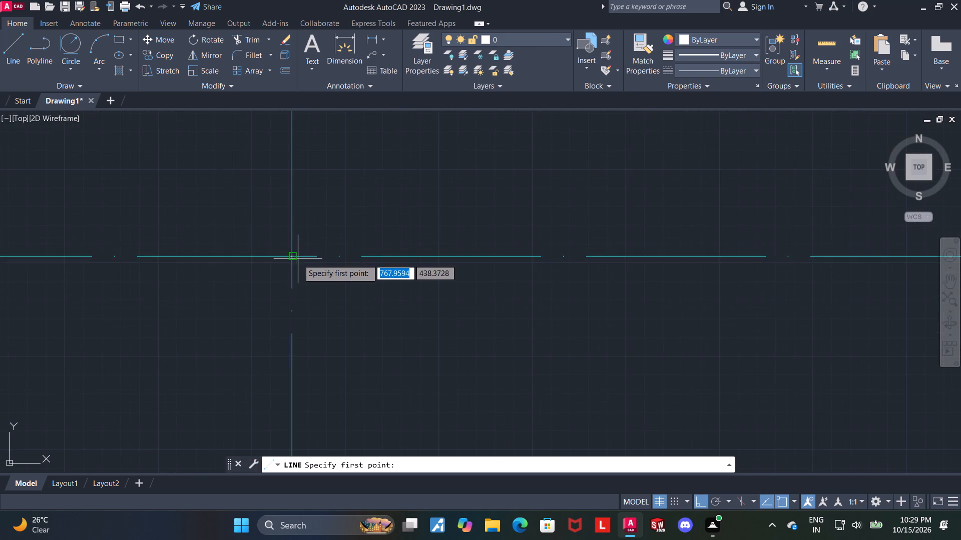
scroll(297, 259, "up", 6)
left_click(267, 245)
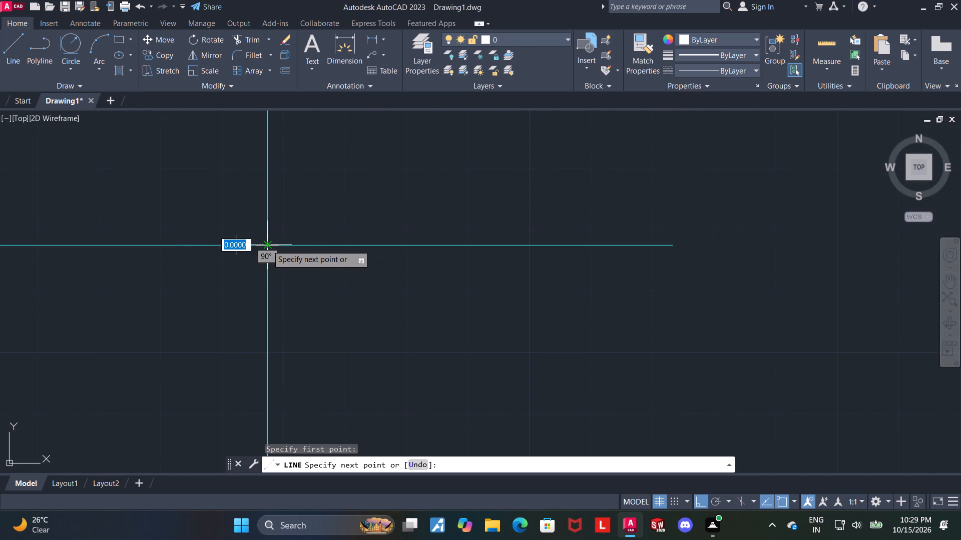
scroll(268, 245, "down", 12)
key("Tab")
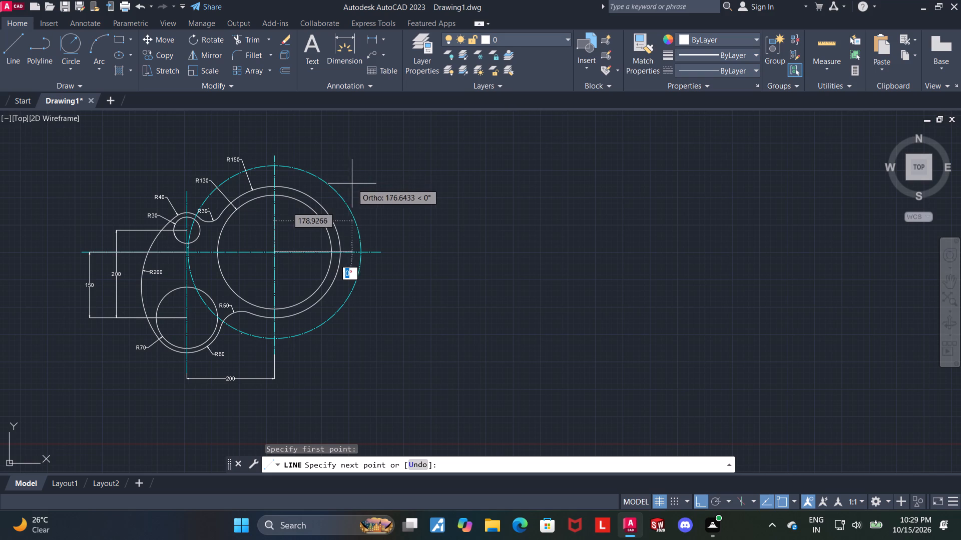
key("F8")
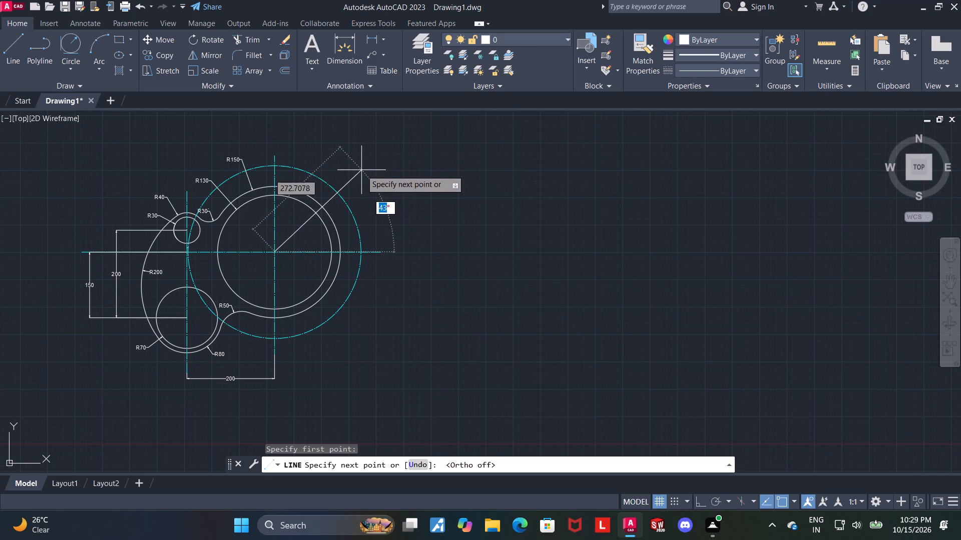
type("60")
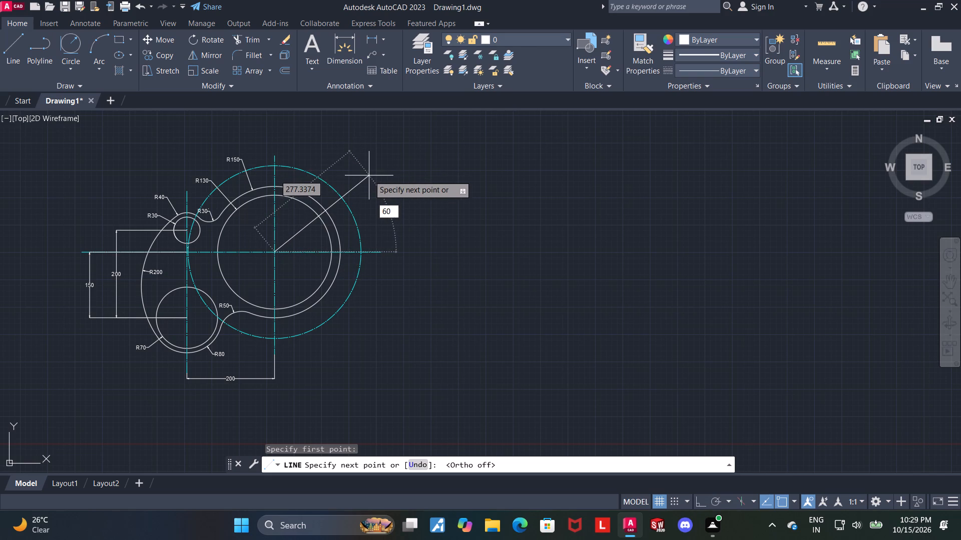
key("Return")
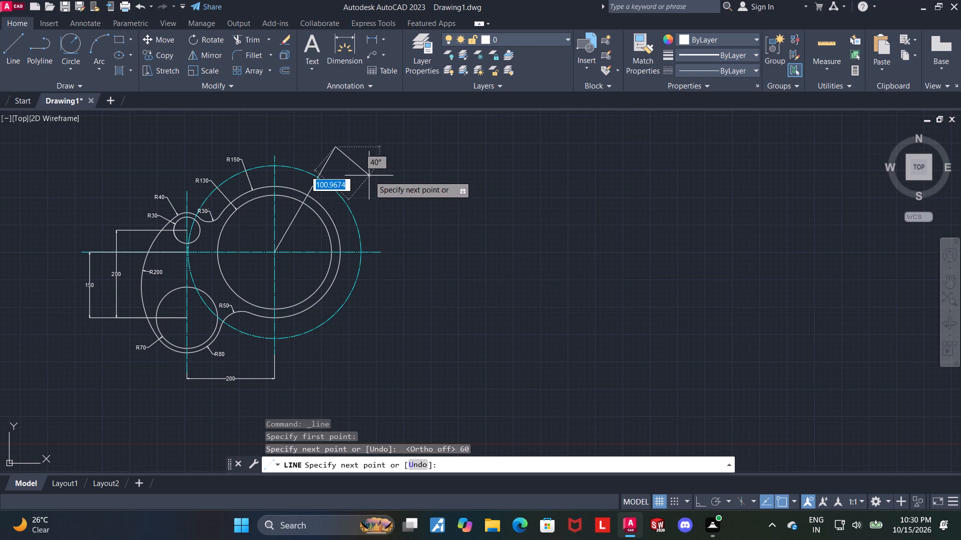
key("Escape")
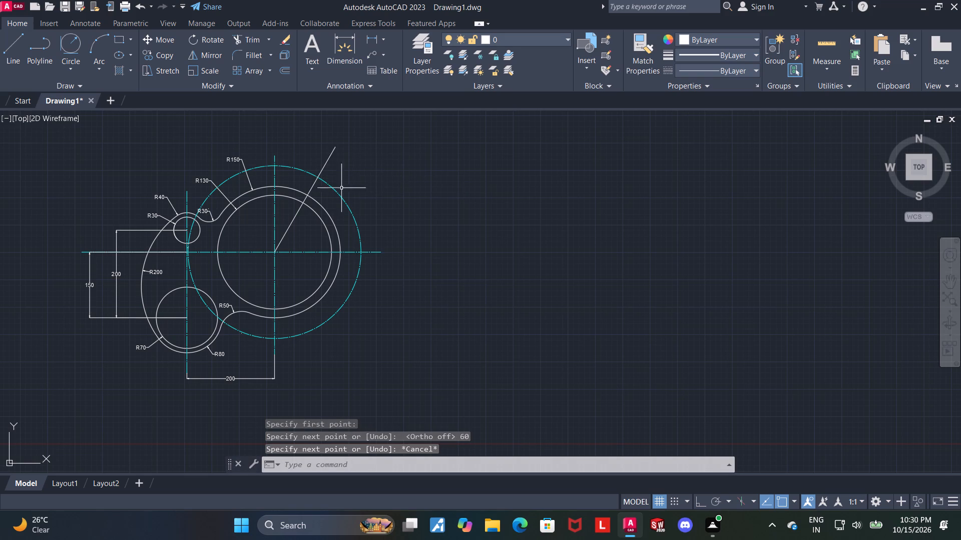
Change the 60° line's linetype to the ACAD dash-dot pattern.
left_click(324, 161)
left_click(726, 70)
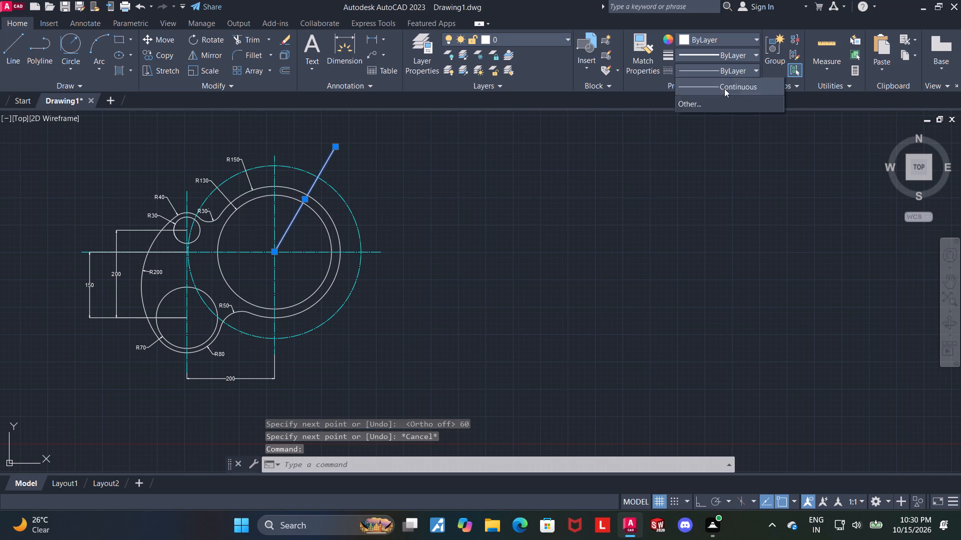
left_click(713, 113)
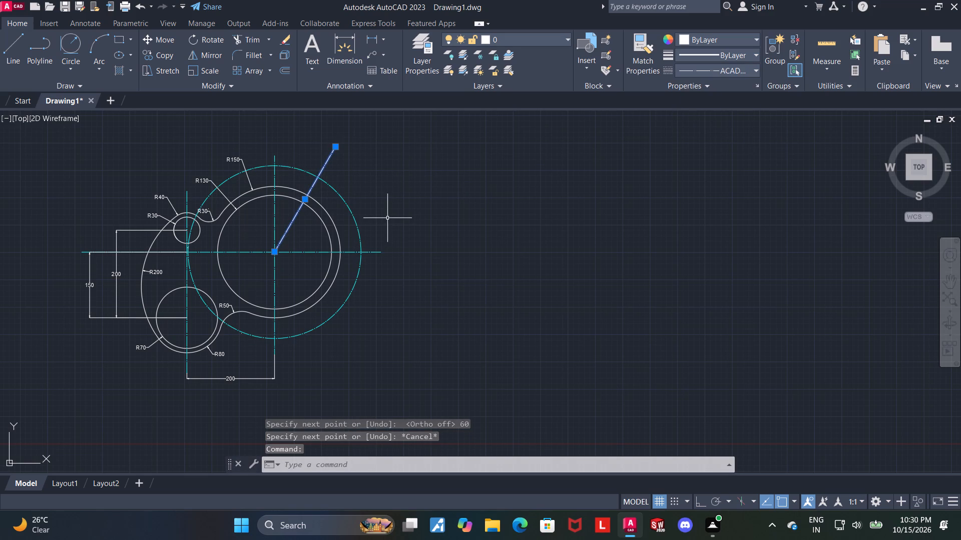
key("Escape")
Draw a circle of radius 30 centred where the 60° line crosses the cyan reference circle.
scroll(289, 180, "up", 1)
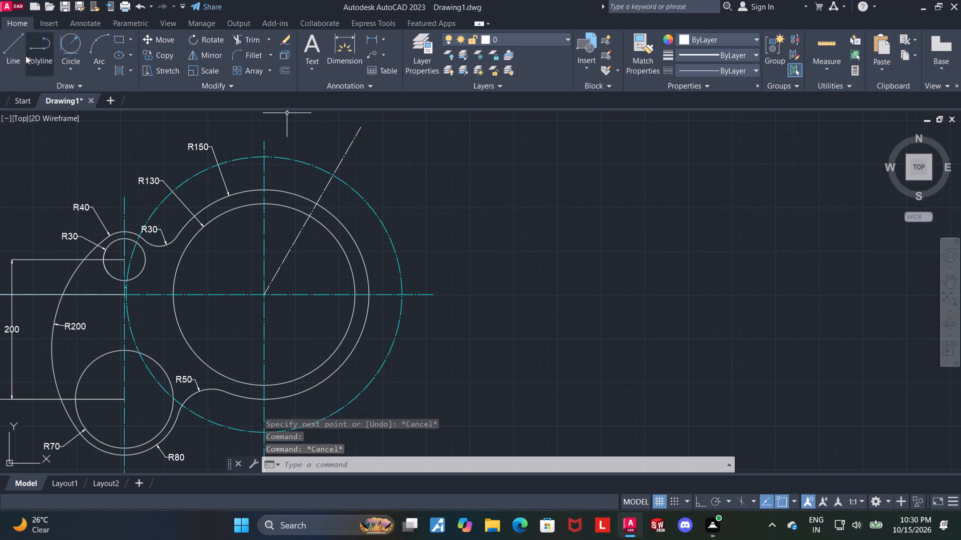
left_click(68, 57)
left_click(84, 80)
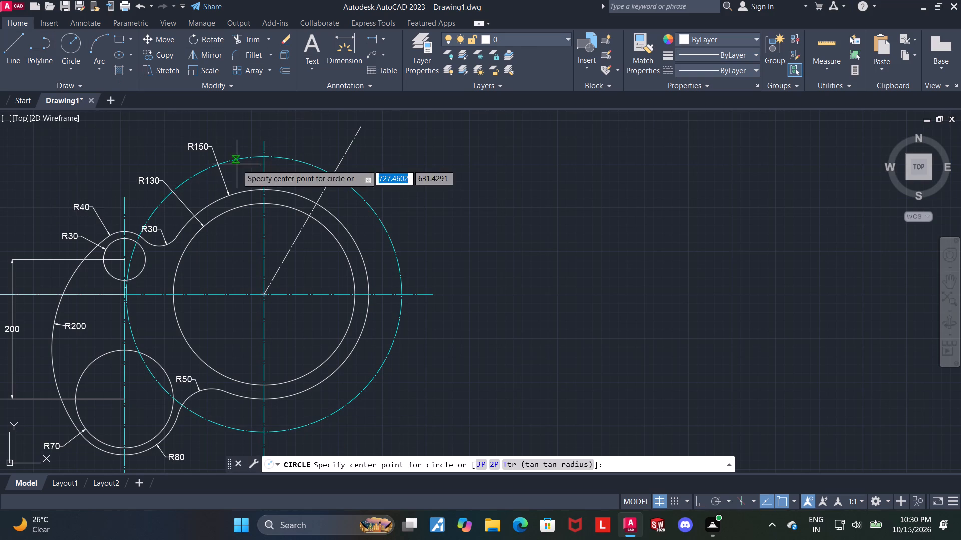
scroll(302, 178, "up", 1)
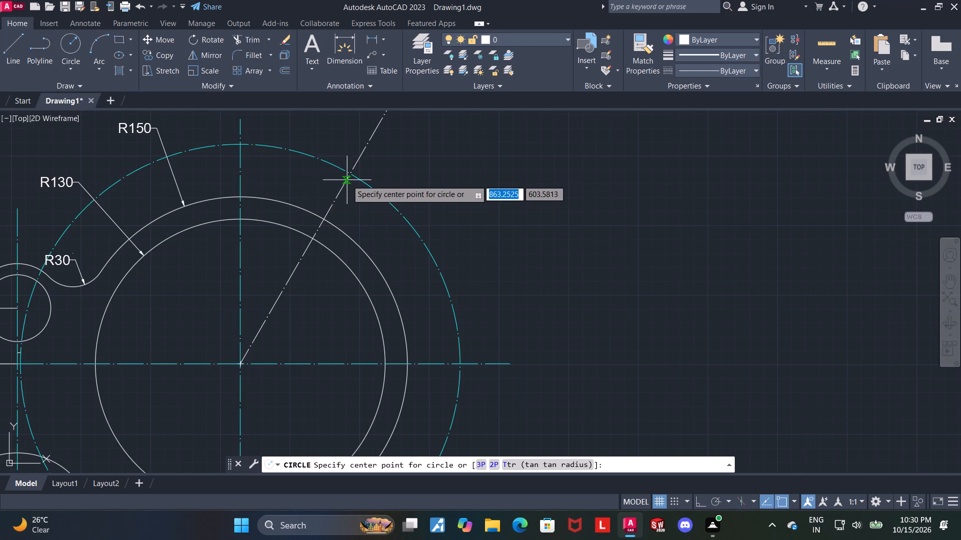
left_click(352, 174)
scroll(369, 178, "down", 2)
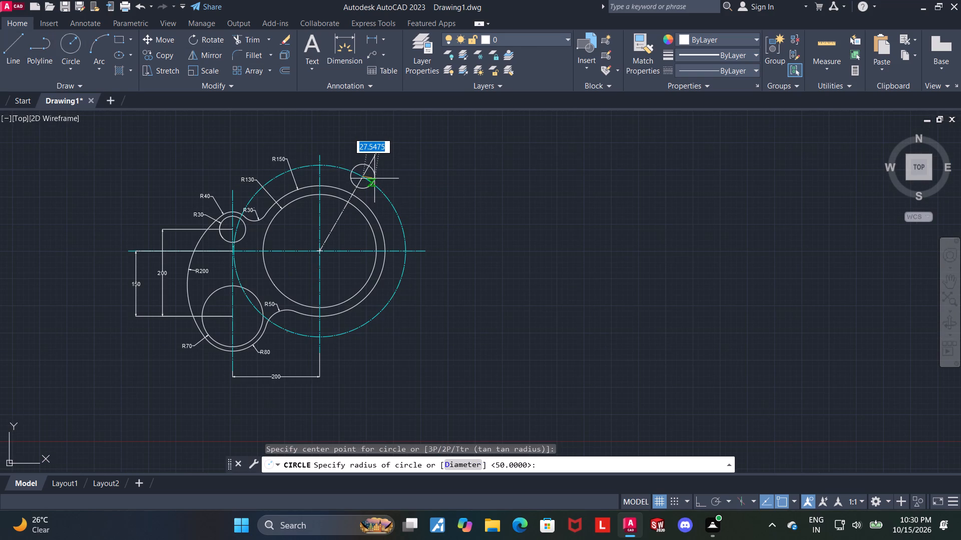
type("30")
key("Return")
key("Escape")
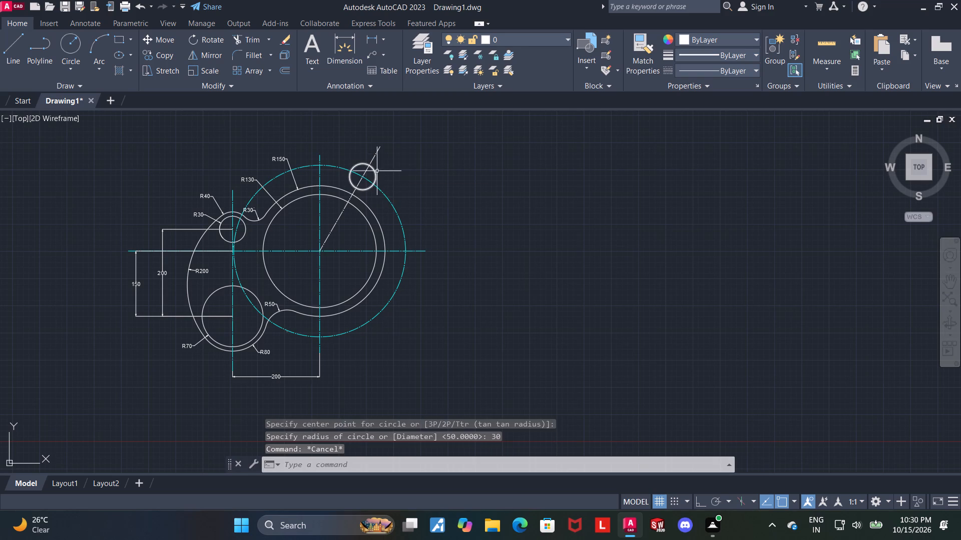
Draw a concentric circle of radius 15 inside the new radius 30 circle on the 60° line.
scroll(340, 173, "up", 1)
scroll(305, 150, "up", 1)
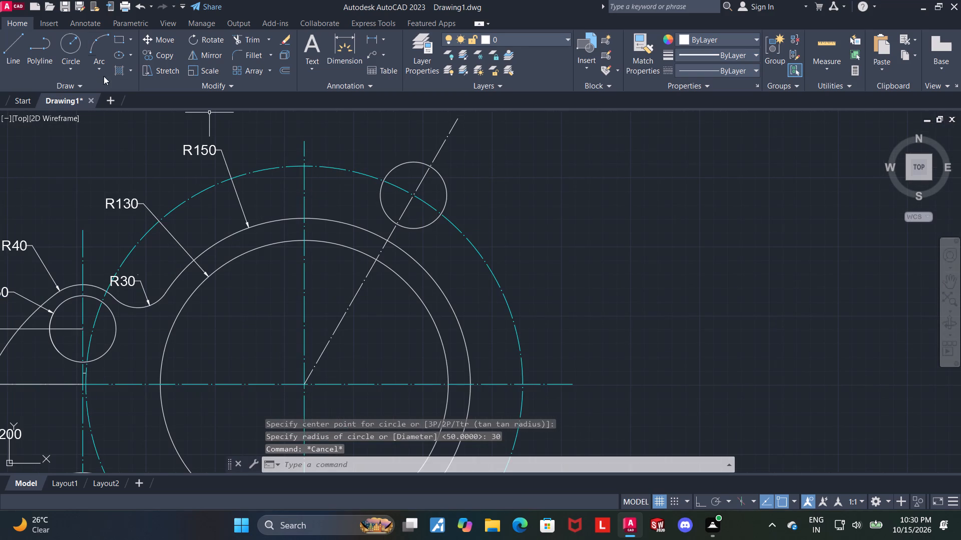
left_click(66, 45)
scroll(416, 194, "up", 4)
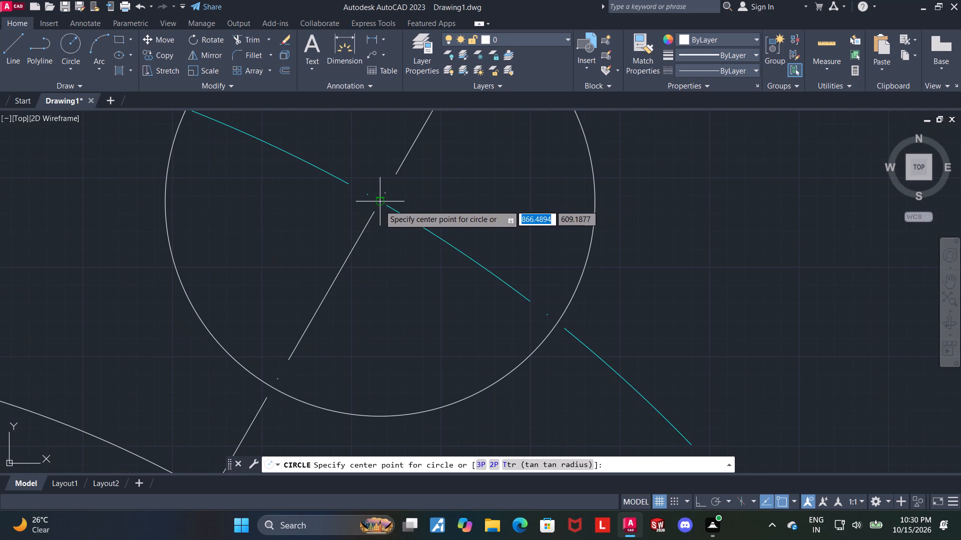
left_click(380, 201)
scroll(380, 201, "down", 2)
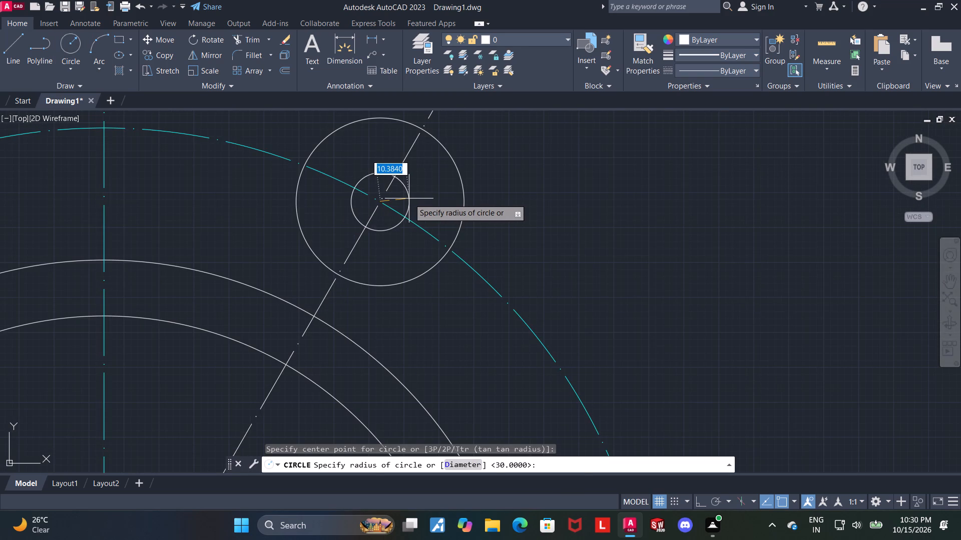
type("15")
key("Return")
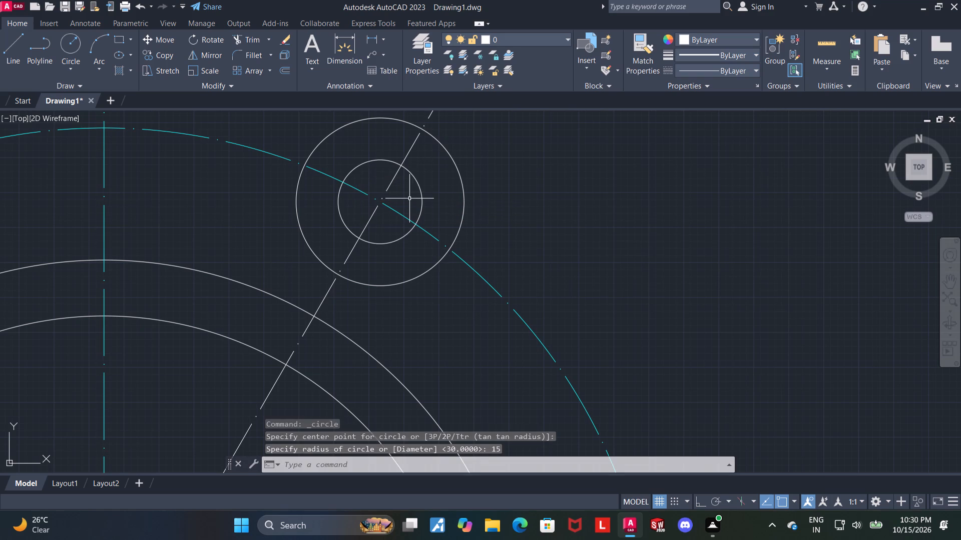
key("Escape")
Draw a line along the 60° centreline from the large inner circle to the centre of the new concentric circles.
scroll(405, 198, "down", 1)
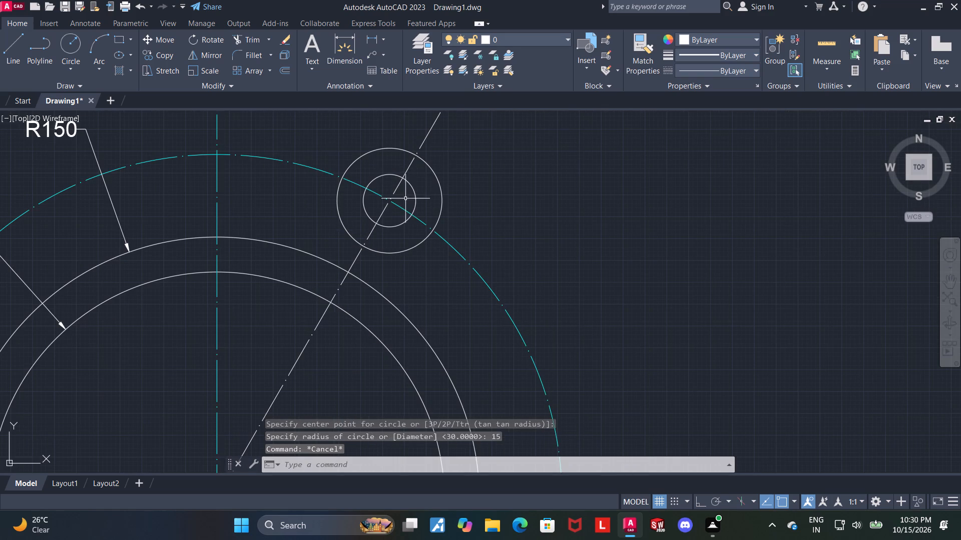
scroll(409, 202, "down", 2)
scroll(381, 245, "up", 1)
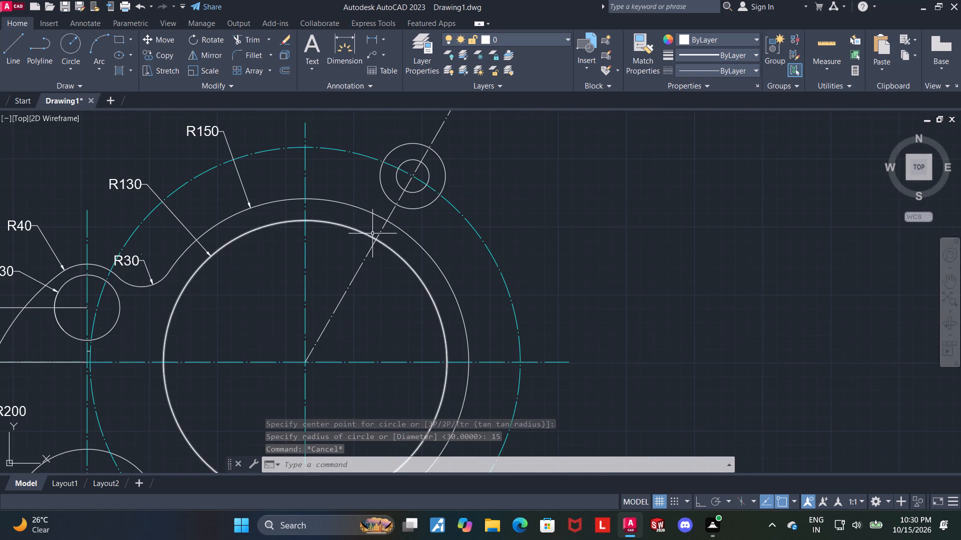
left_click(7, 47)
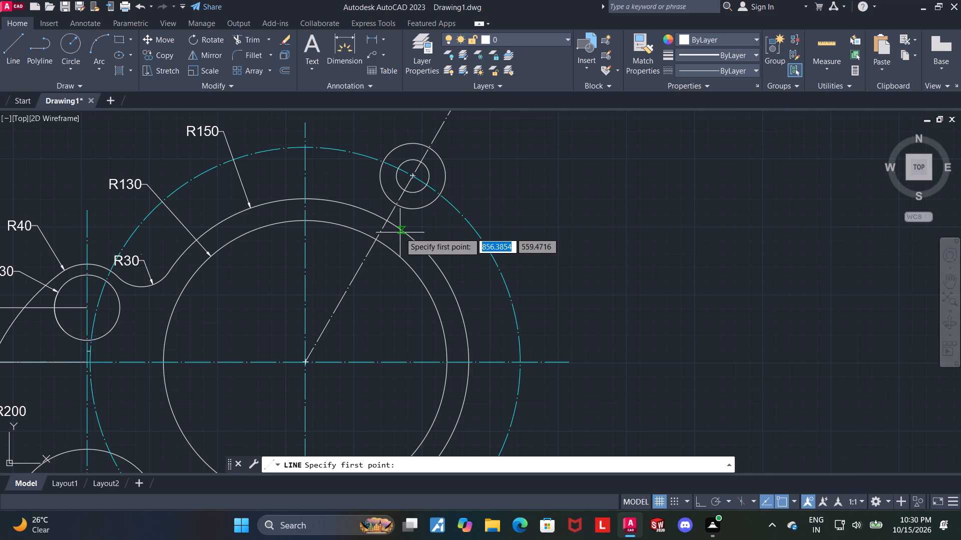
left_click(377, 241)
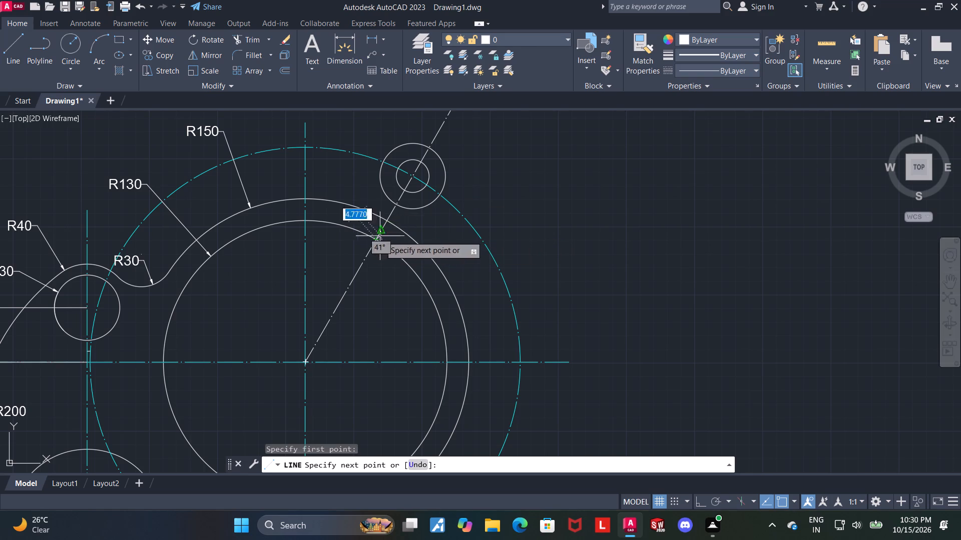
left_click(412, 178)
key("Escape")
key("Escape")
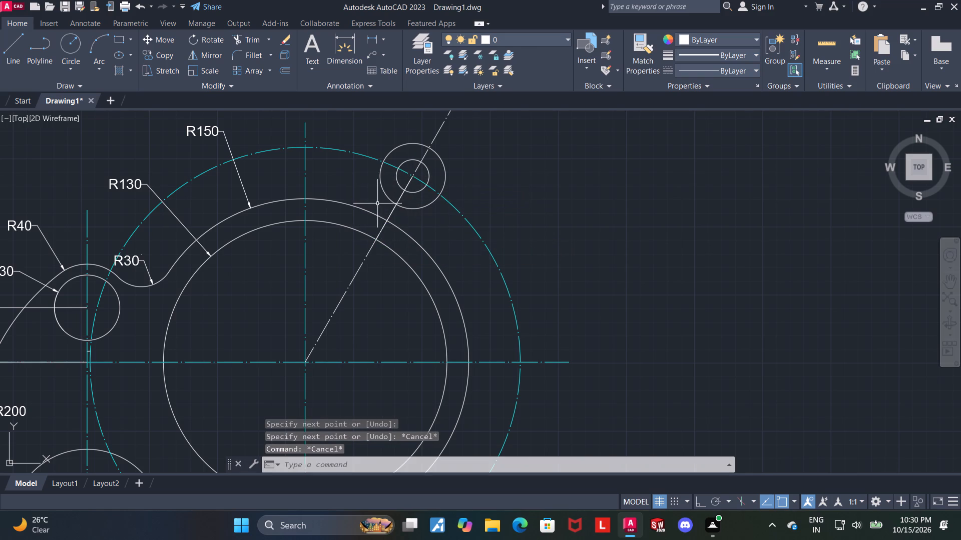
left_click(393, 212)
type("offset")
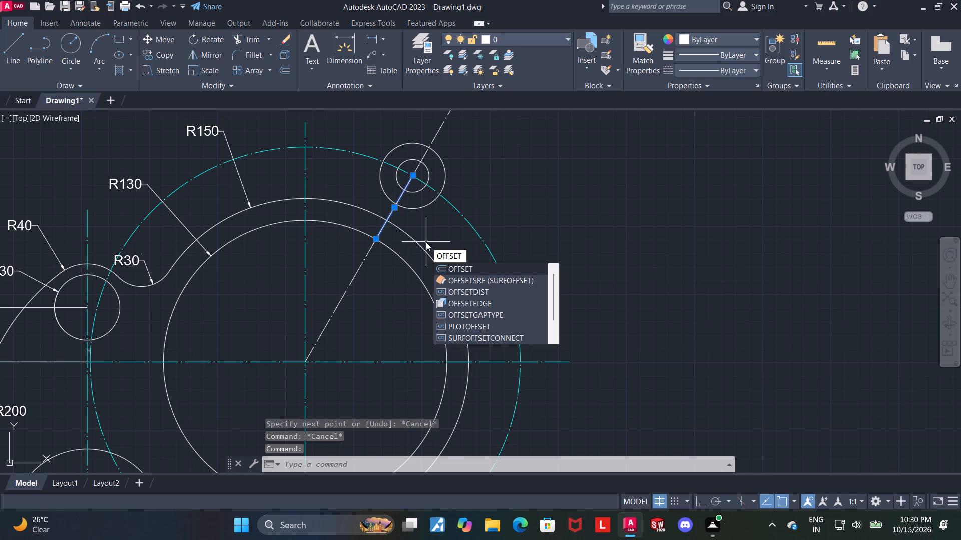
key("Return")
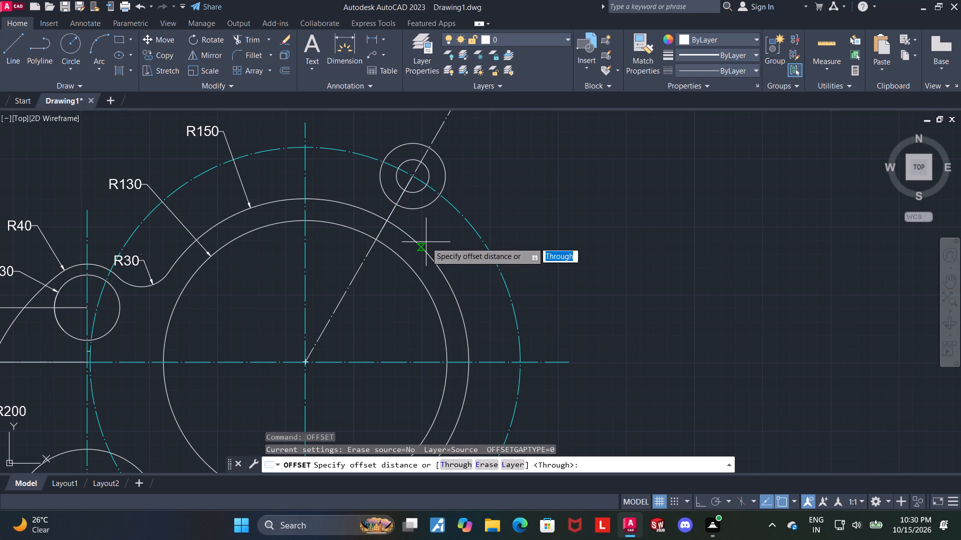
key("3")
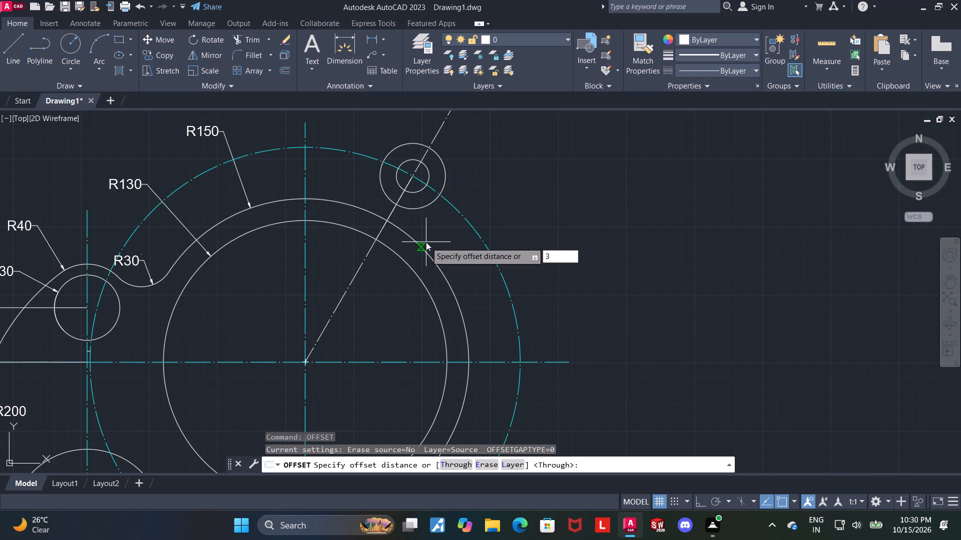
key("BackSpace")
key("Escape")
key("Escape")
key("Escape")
Offset the short line on the 60° centreline by 30 toward its lower-right side, using the Through option.
left_click(393, 209)
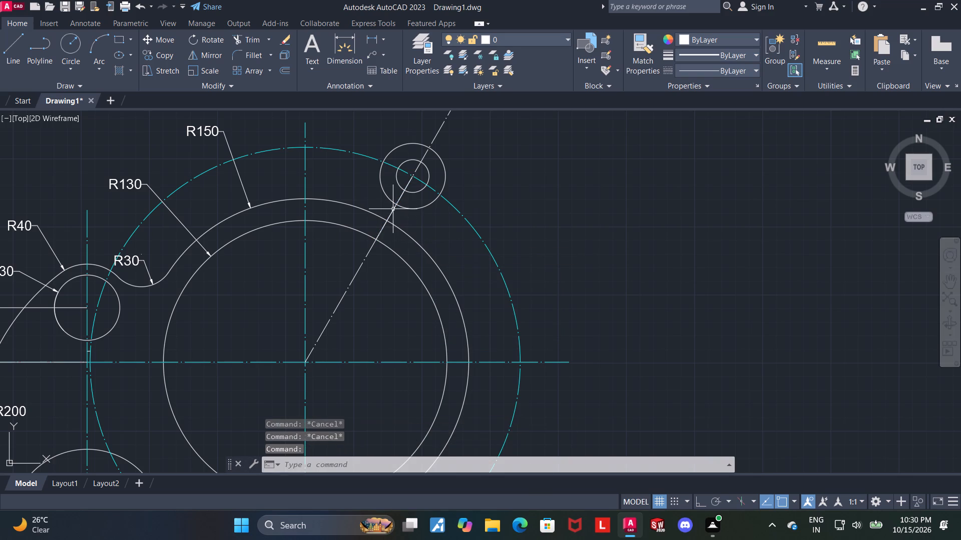
type("offset")
key("Return")
key("Return")
type("30")
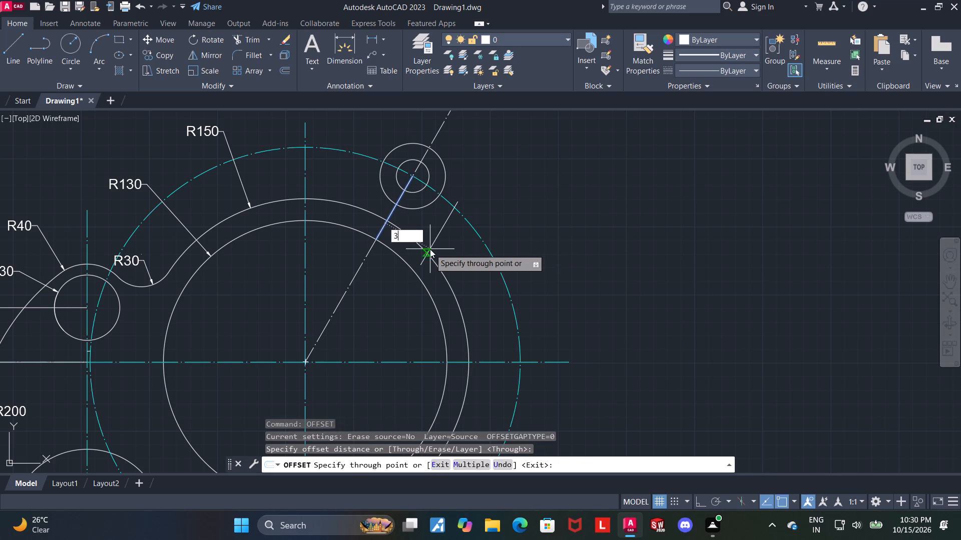
key("Return")
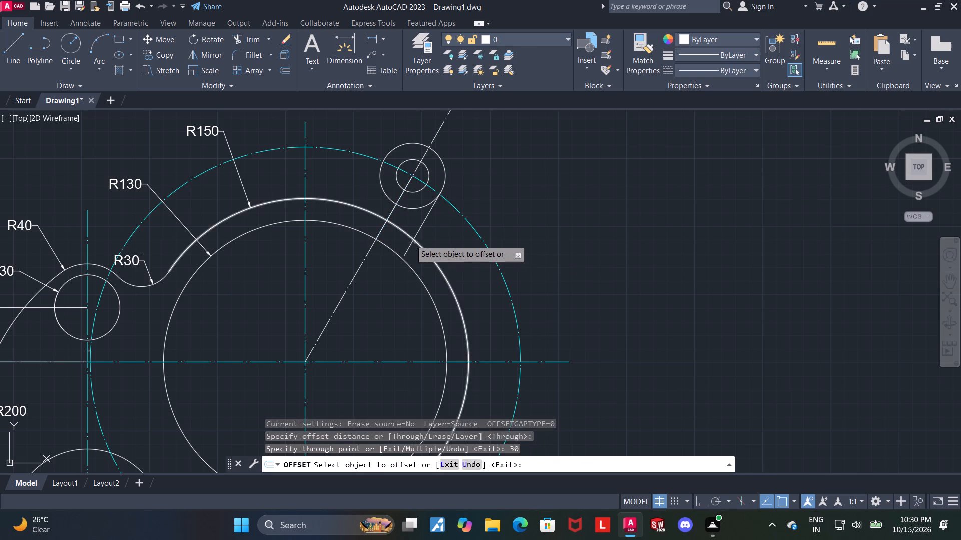
Offset the short line on the 60° centreline by 30 toward its upper-left side.
left_click(386, 226)
type("30")
key("Return")
key("Escape")
key("Escape")
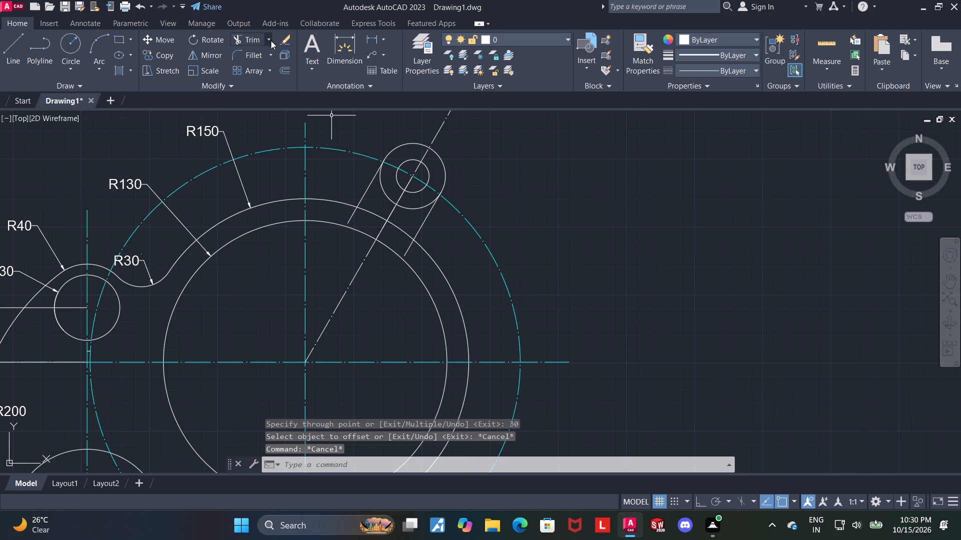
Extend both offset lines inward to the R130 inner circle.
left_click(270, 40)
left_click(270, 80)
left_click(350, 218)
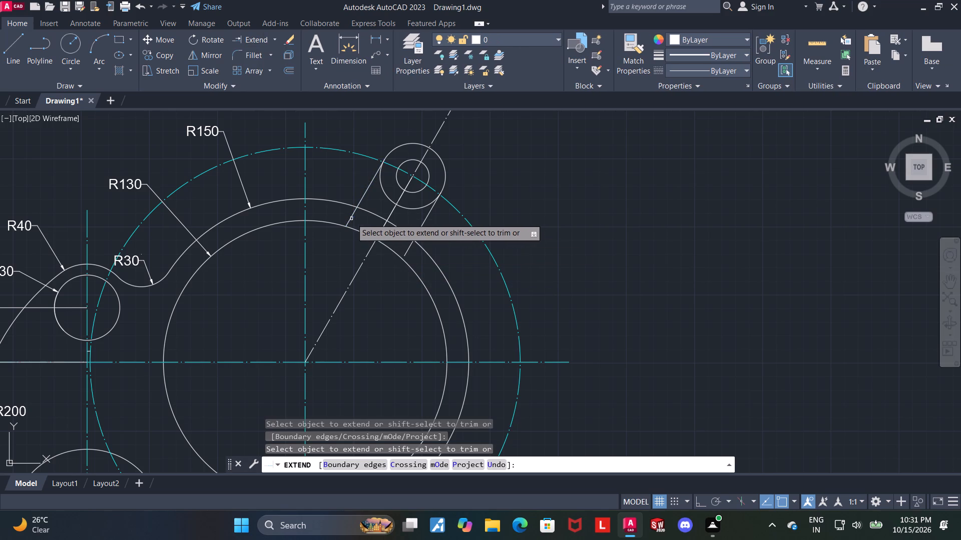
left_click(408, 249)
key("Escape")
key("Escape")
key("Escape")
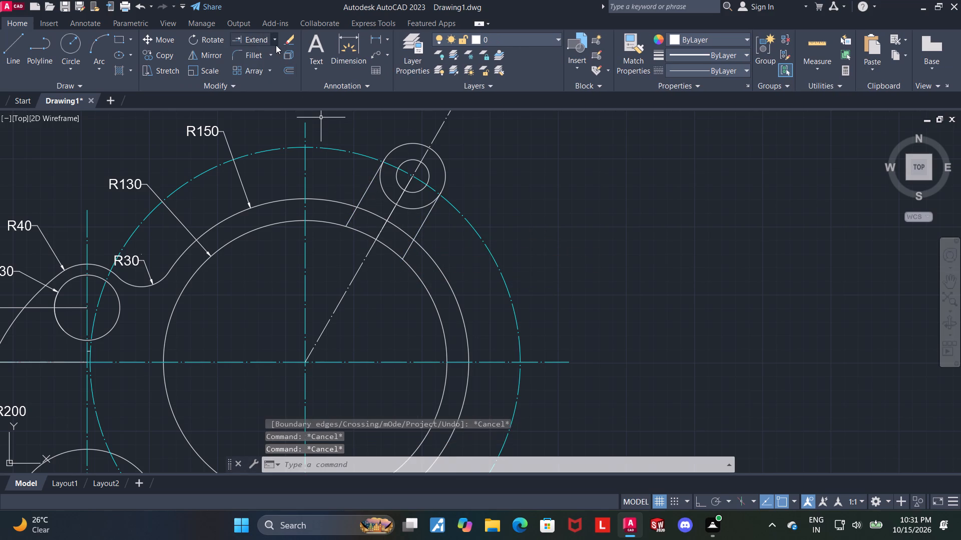
Trim away the inward-facing part of the lug's radius 30 circle between the two offset lines.
left_click(275, 43)
left_click(268, 65)
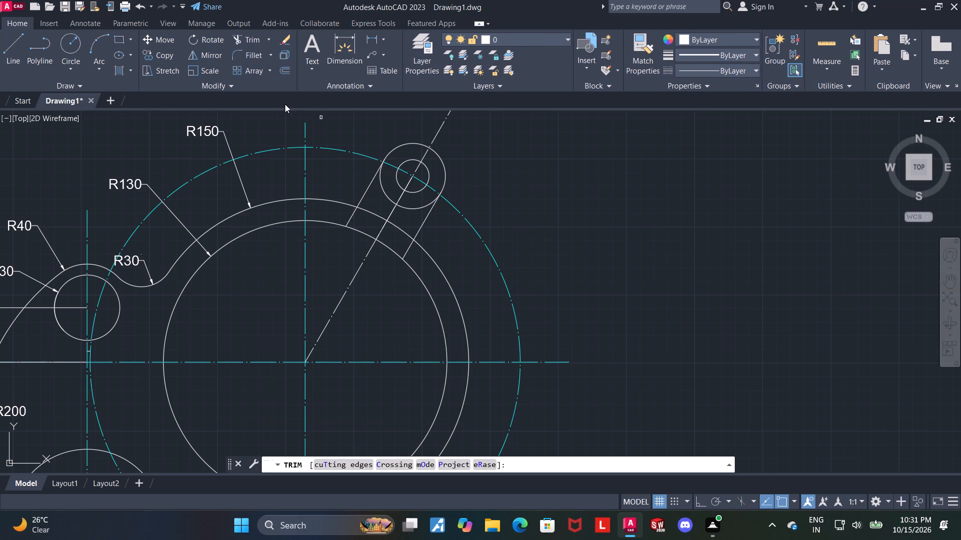
left_click(386, 192)
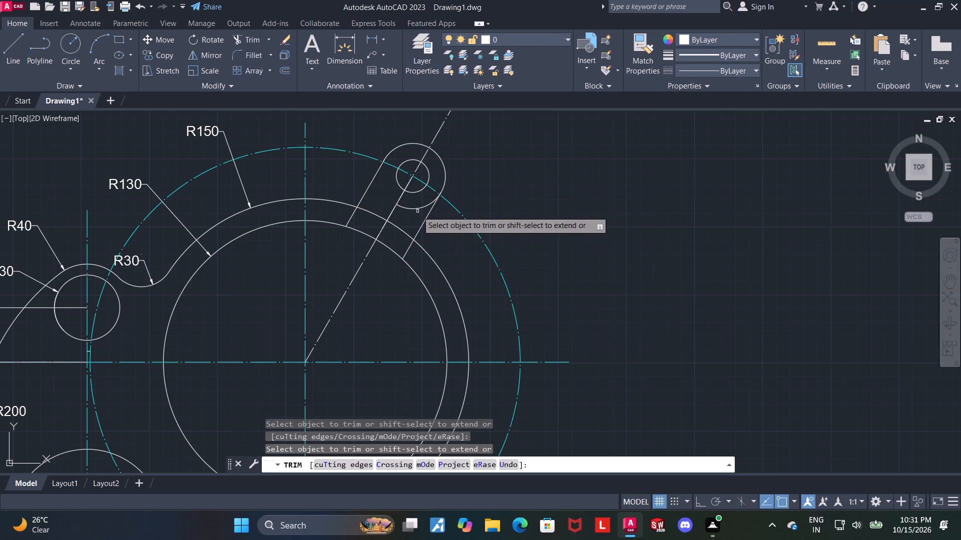
left_click(417, 206)
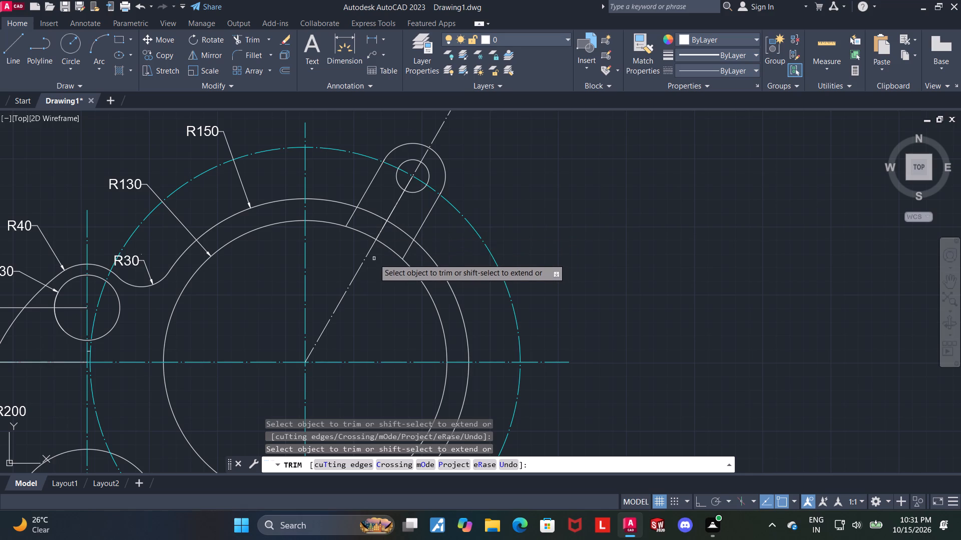
Trim the two lug side lines back to the R150 arc and remove the arc portion between them.
left_click(353, 217)
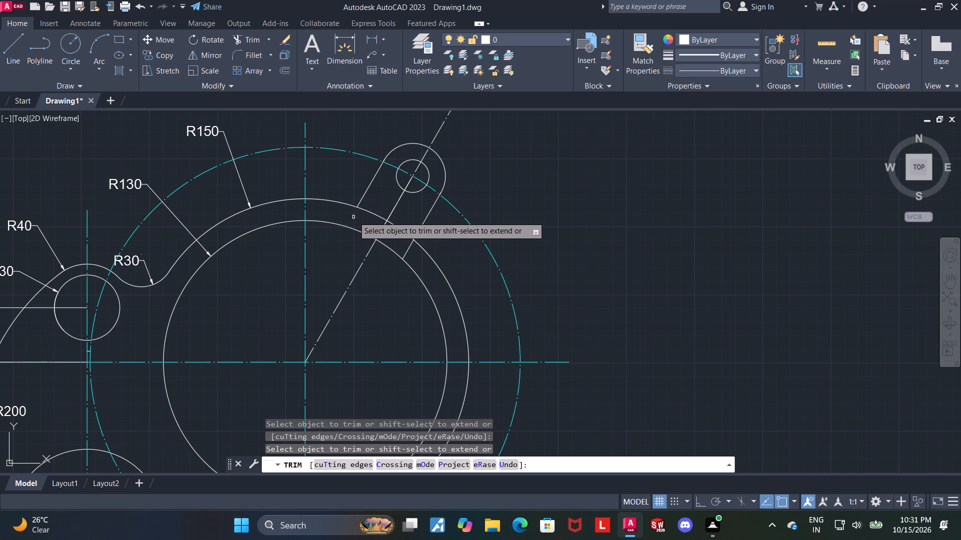
left_click(410, 243)
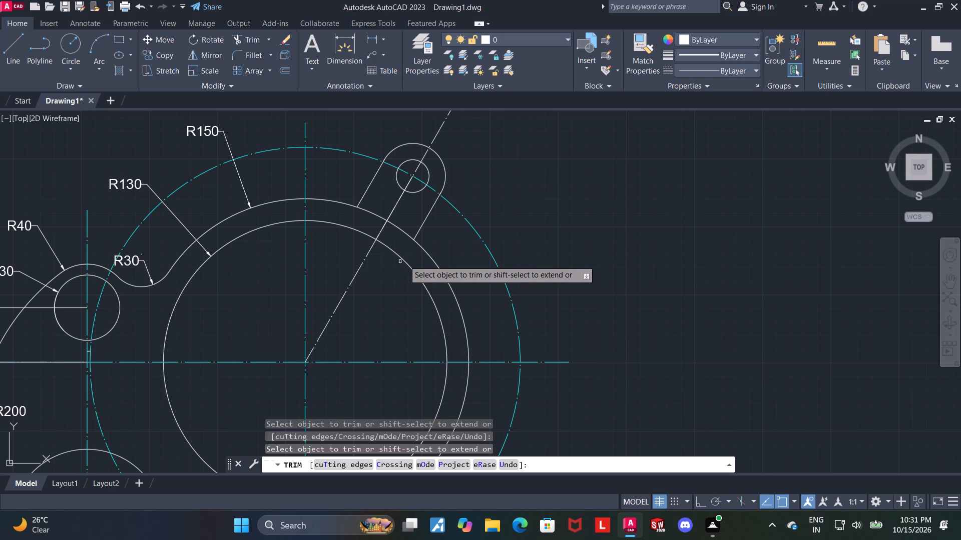
scroll(372, 211, "up", 1)
left_click(371, 213)
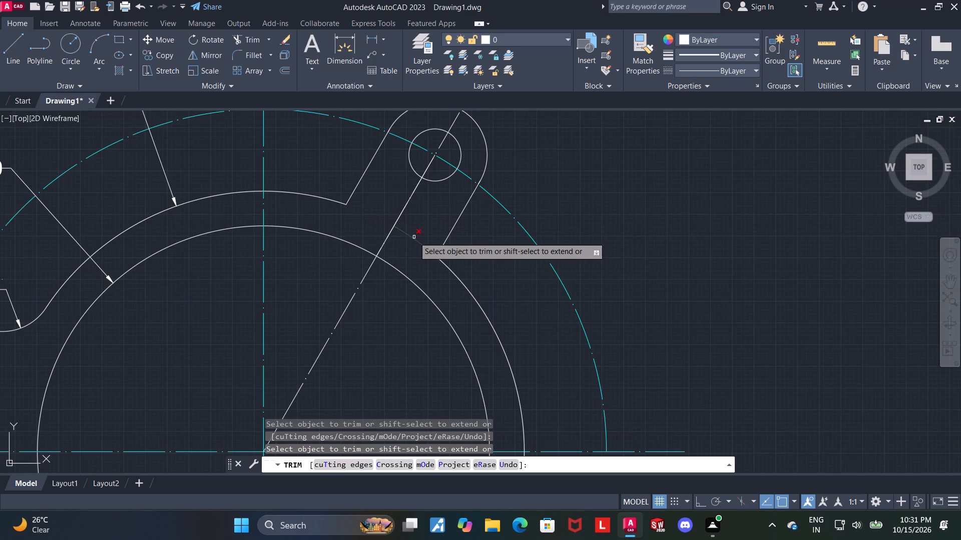
left_click(414, 237)
scroll(432, 182, "down", 2)
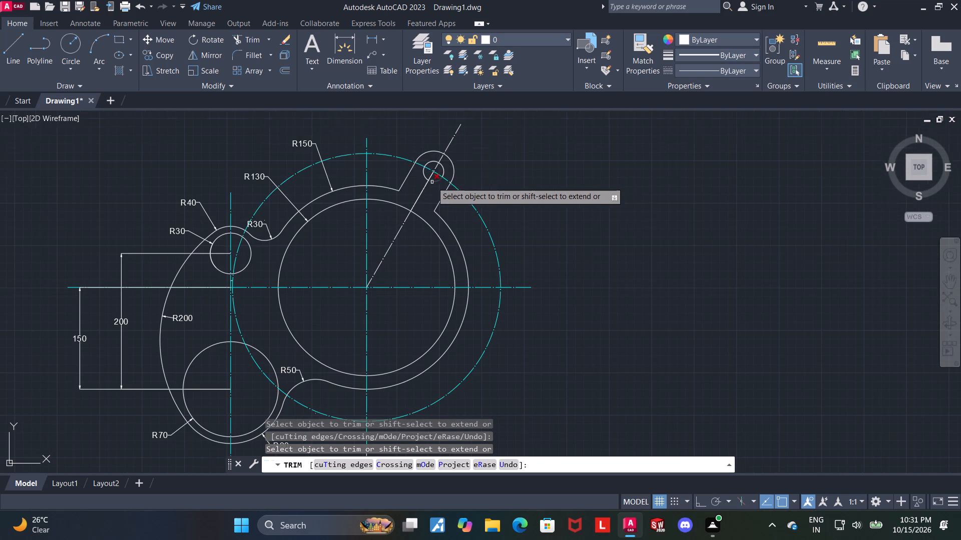
key("Escape")
Change the colour of the 60° dash-dot centreline to cyan.
left_click(448, 147)
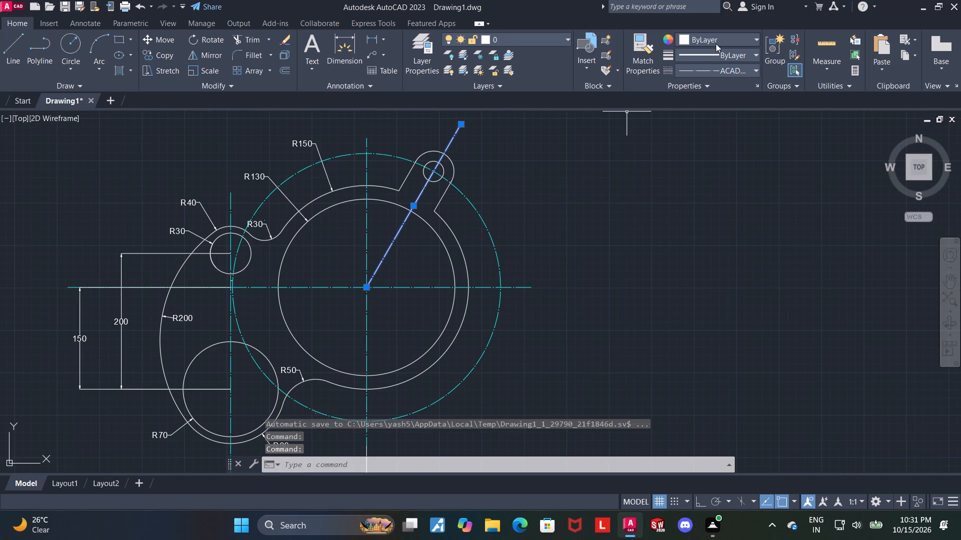
left_click(716, 43)
left_click(723, 157)
key("Escape")
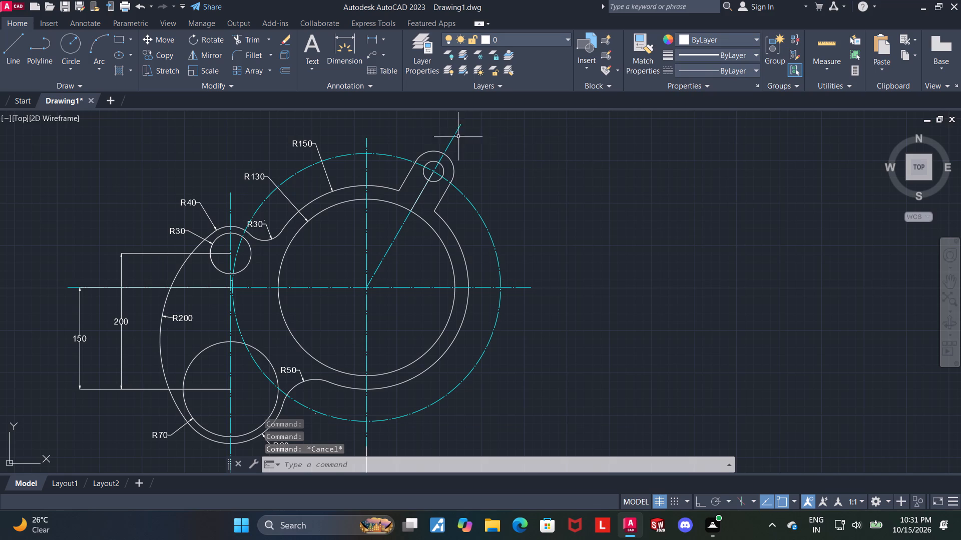
Fillet the corner between the R150 arc and the lug's upper-left side line with radius 50.
scroll(415, 131, "up", 1)
scroll(526, 201, "up", 1)
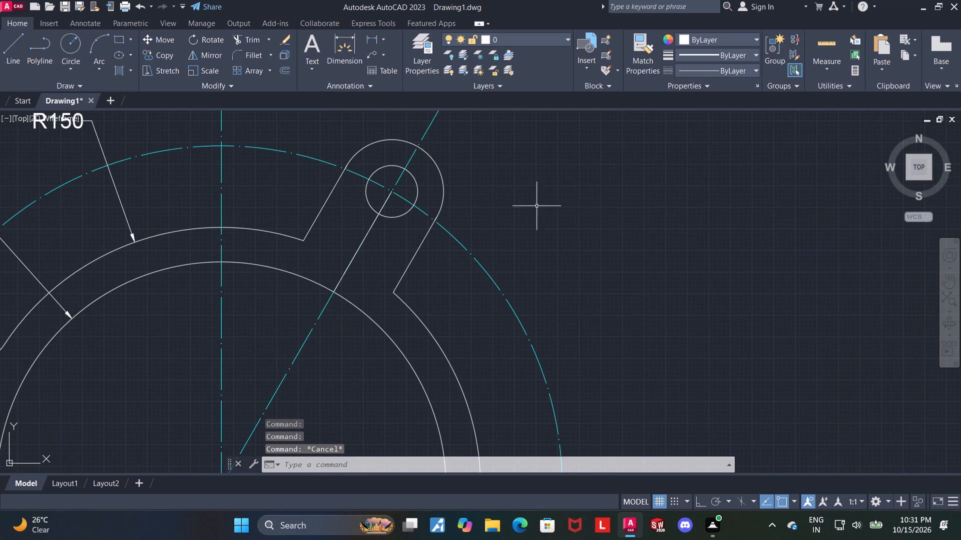
key("f")
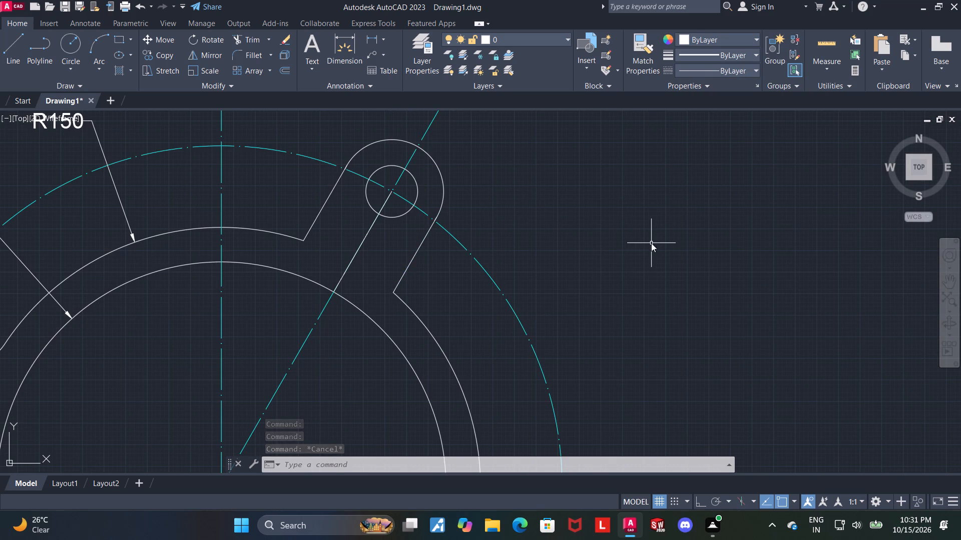
key("Return")
key("r")
key("Return")
type("50")
key("Return")
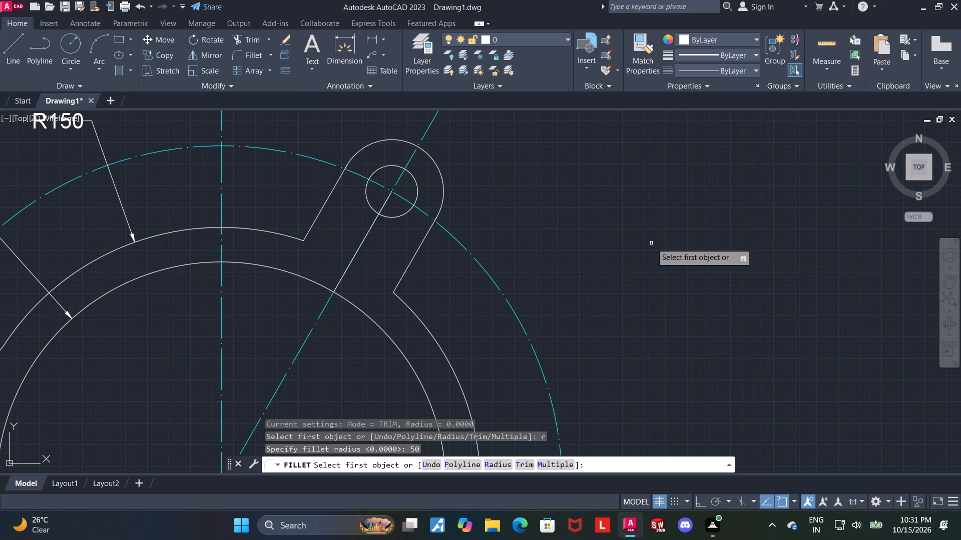
left_click(271, 232)
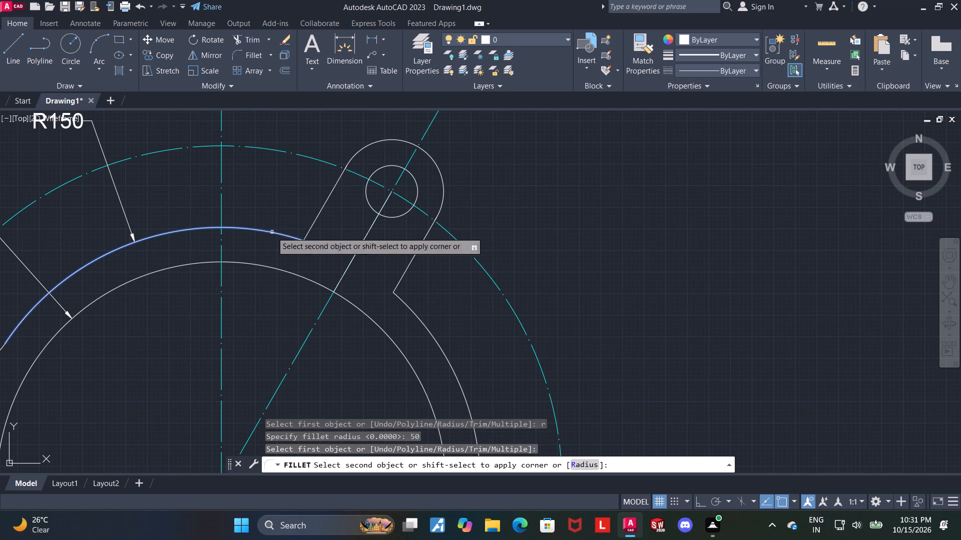
left_click(311, 227)
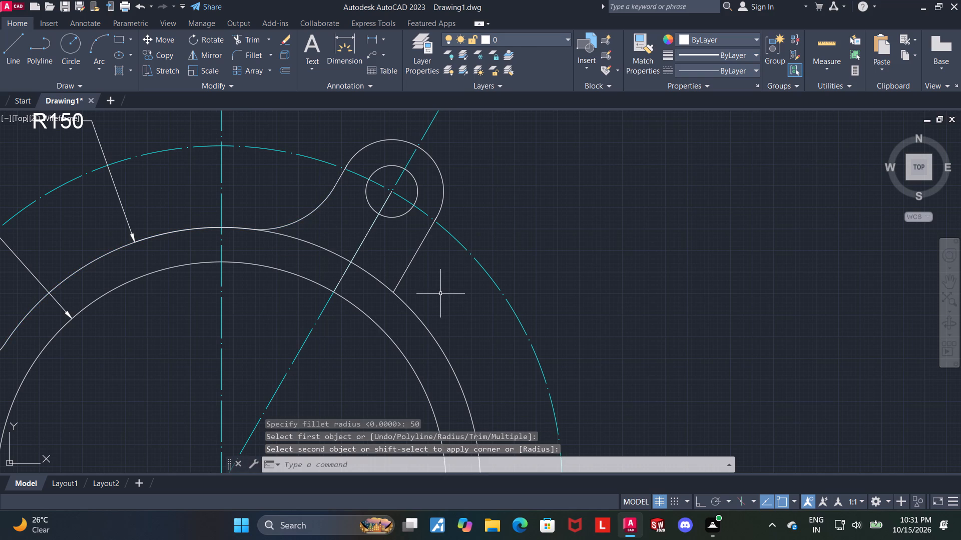
Fillet the corner between the lug's lower-right side line and the R150 arc with radius 50.
key("f")
key("Return")
key("r")
key("Return")
type("50")
key("Return")
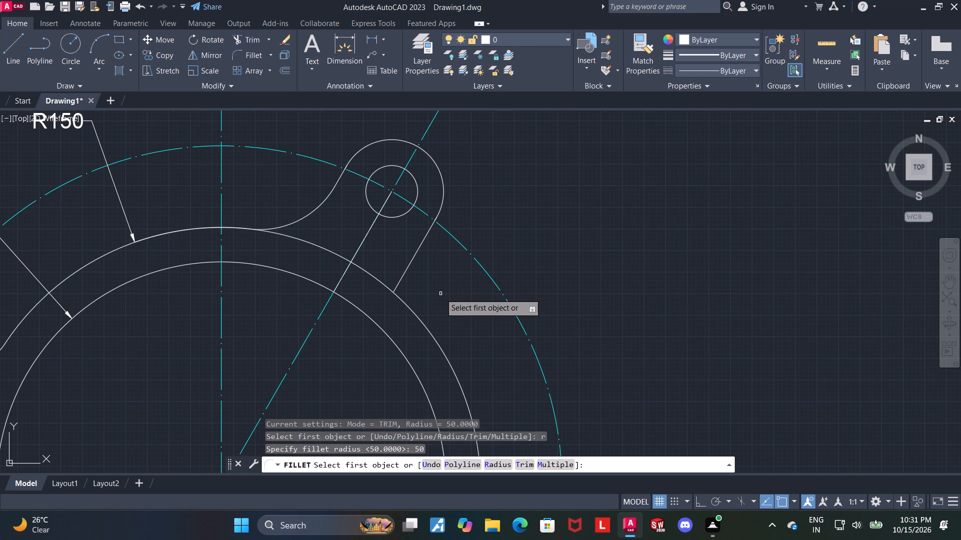
left_click(404, 276)
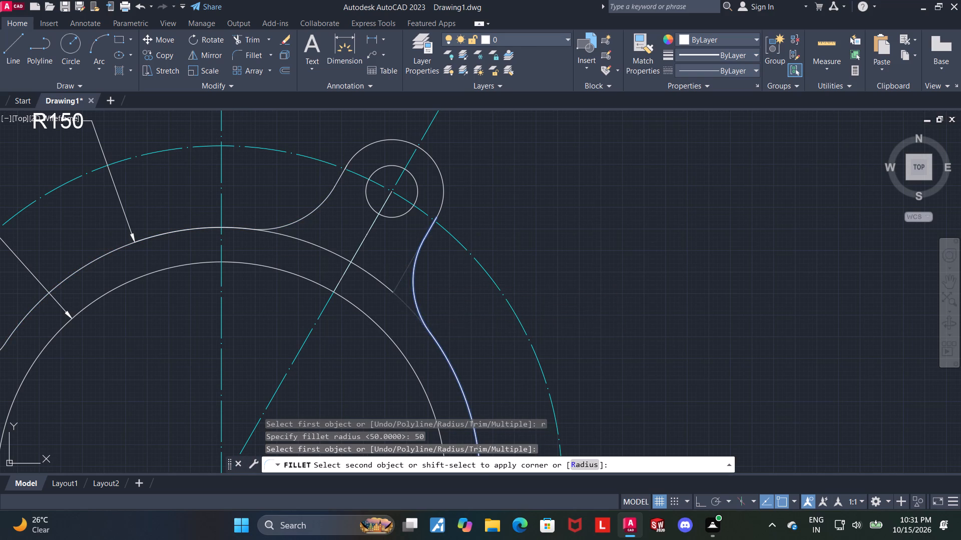
left_click(412, 314)
key("Escape")
key("Escape")
key("Escape")
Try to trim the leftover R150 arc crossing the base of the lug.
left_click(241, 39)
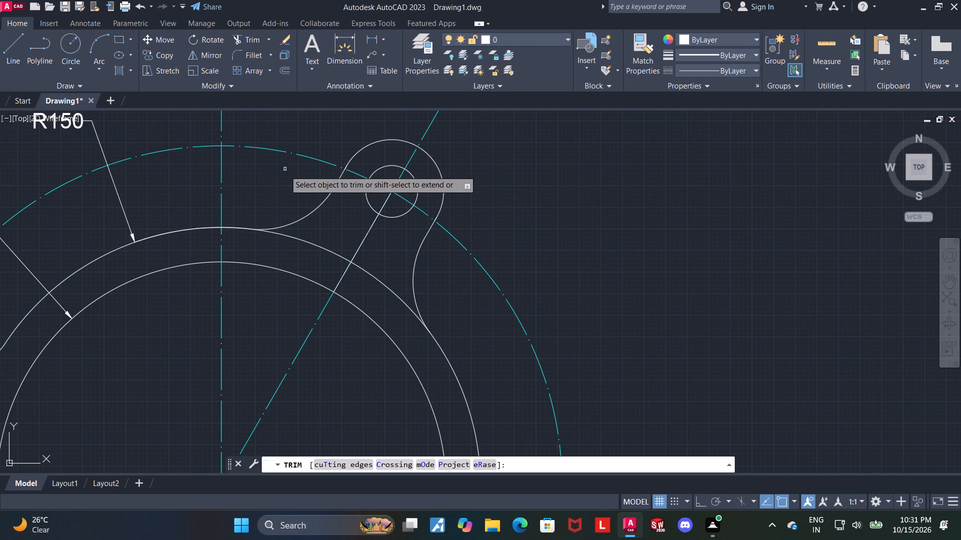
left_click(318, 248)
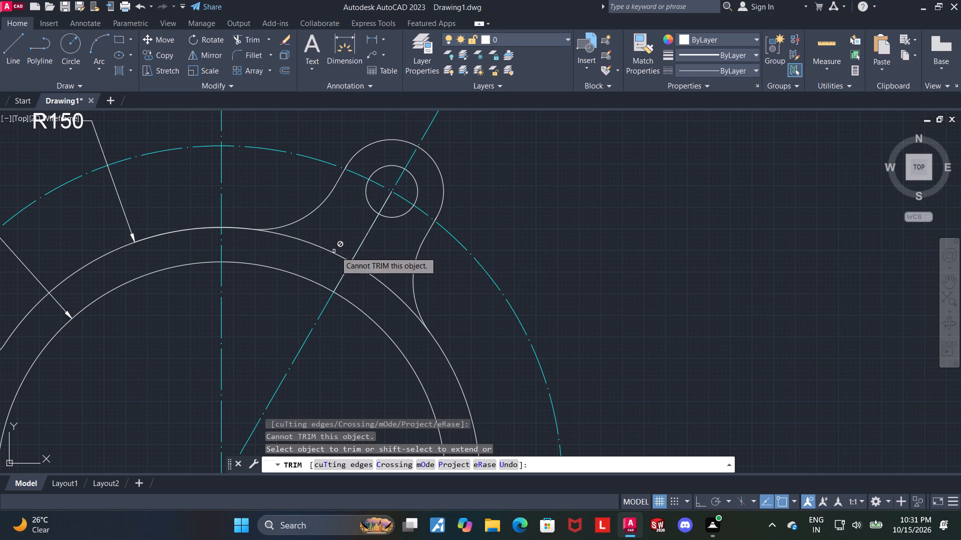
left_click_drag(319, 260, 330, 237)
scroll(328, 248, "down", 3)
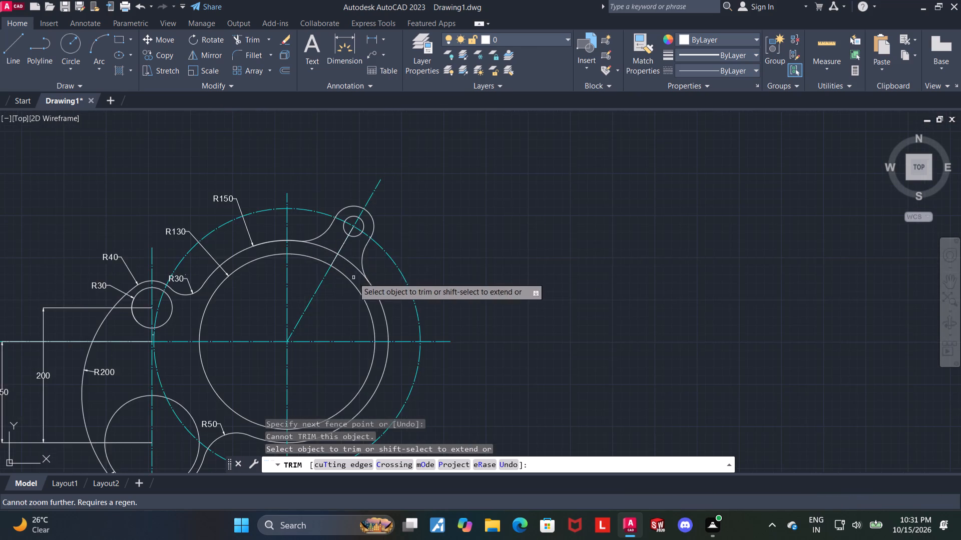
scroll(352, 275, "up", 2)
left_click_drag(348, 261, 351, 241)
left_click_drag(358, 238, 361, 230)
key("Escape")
Delete the leftover R150 arc that crosses the base of the lug.
scroll(352, 247, "down", 2)
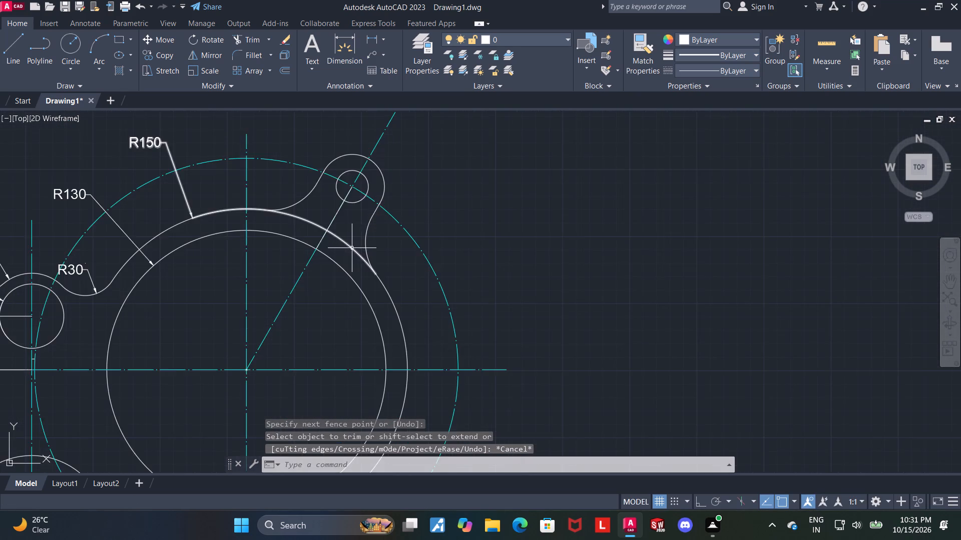
left_click(349, 247)
key("Delete")
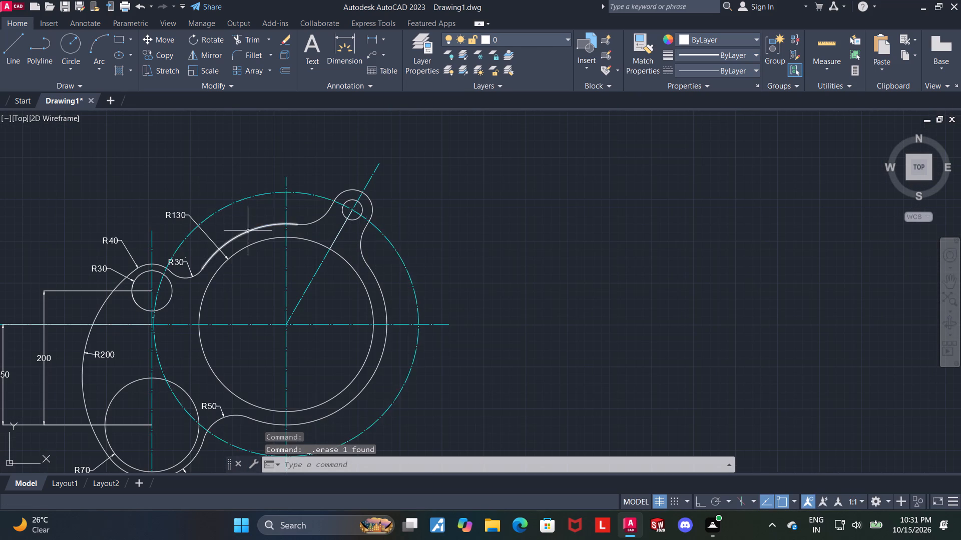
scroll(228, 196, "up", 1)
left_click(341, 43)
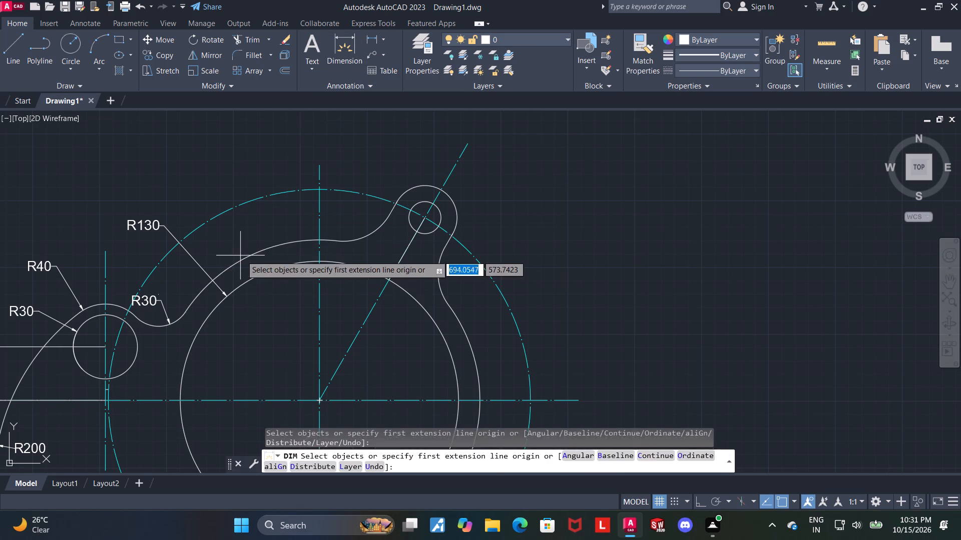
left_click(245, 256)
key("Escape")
Add a radius dimension to the outer profile arc above the R130 circle, placing its label outside to the upper left.
left_click(341, 46)
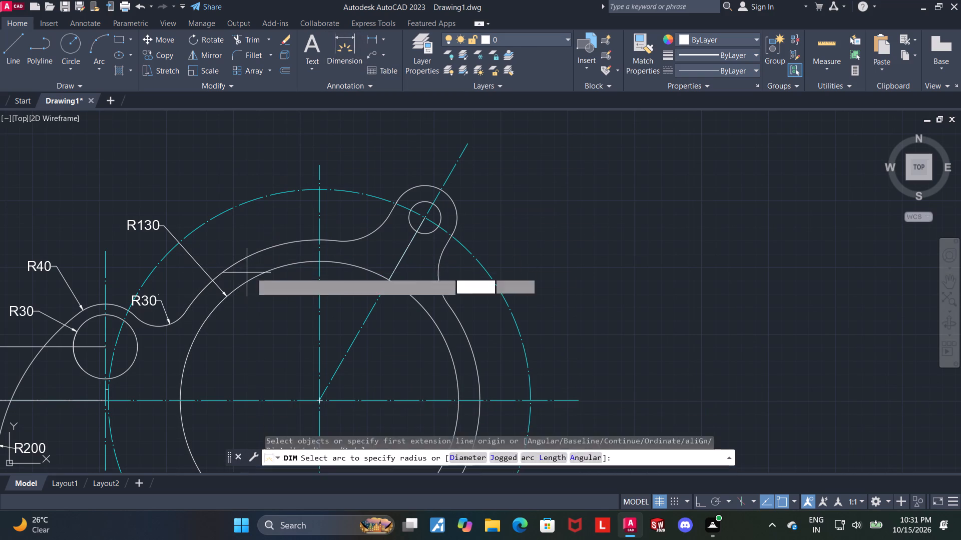
left_click(291, 242)
left_click(214, 179)
key("Escape")
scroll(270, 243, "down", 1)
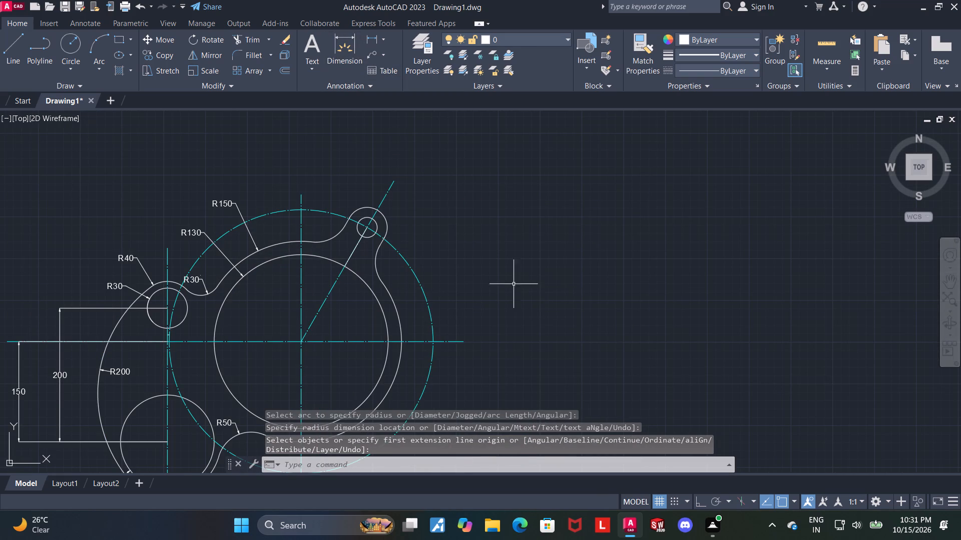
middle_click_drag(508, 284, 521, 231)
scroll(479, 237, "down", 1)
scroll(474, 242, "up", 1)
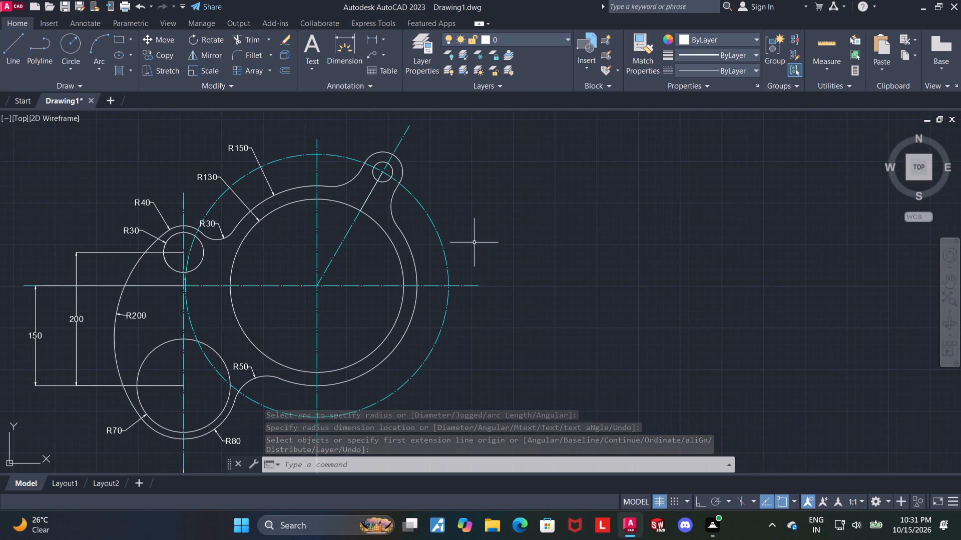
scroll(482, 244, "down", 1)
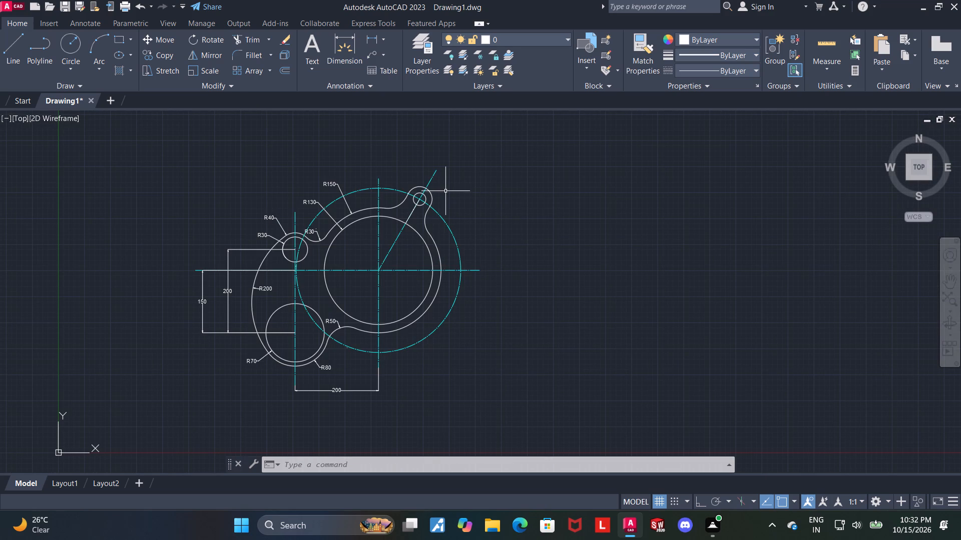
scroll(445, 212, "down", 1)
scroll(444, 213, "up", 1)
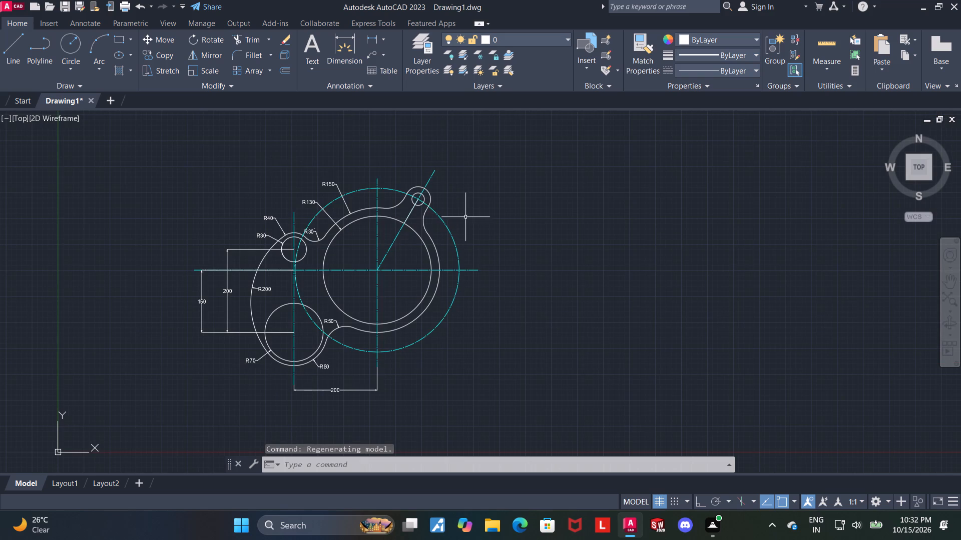
Add a radius dimension to the lug's outer arc, placing its label outside to the upper right.
scroll(448, 197, "up", 1)
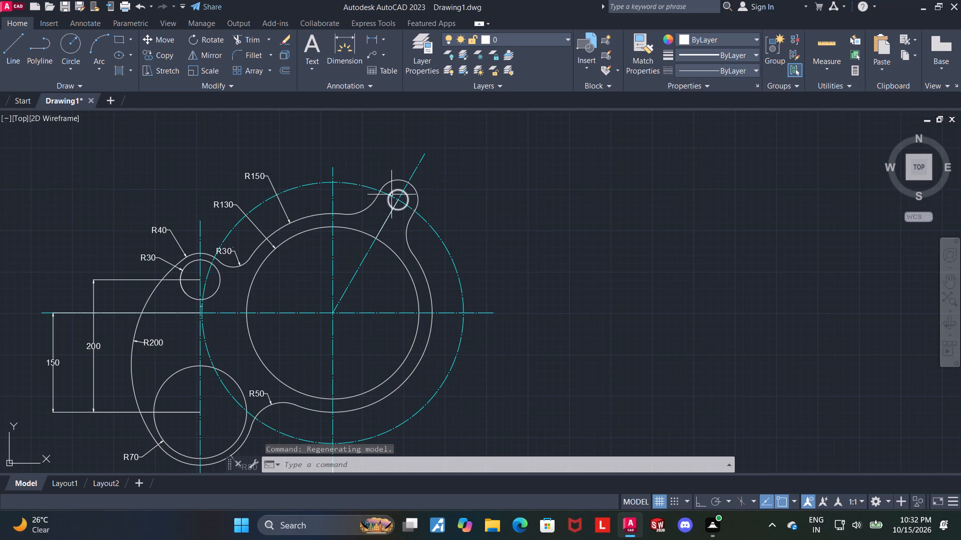
left_click(347, 42)
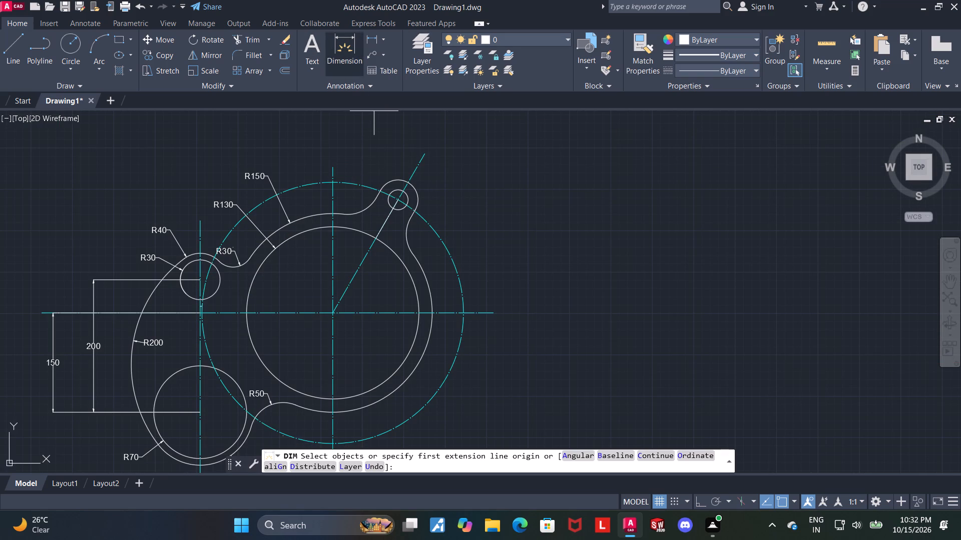
scroll(380, 140, "up", 1)
scroll(448, 178, "up", 1)
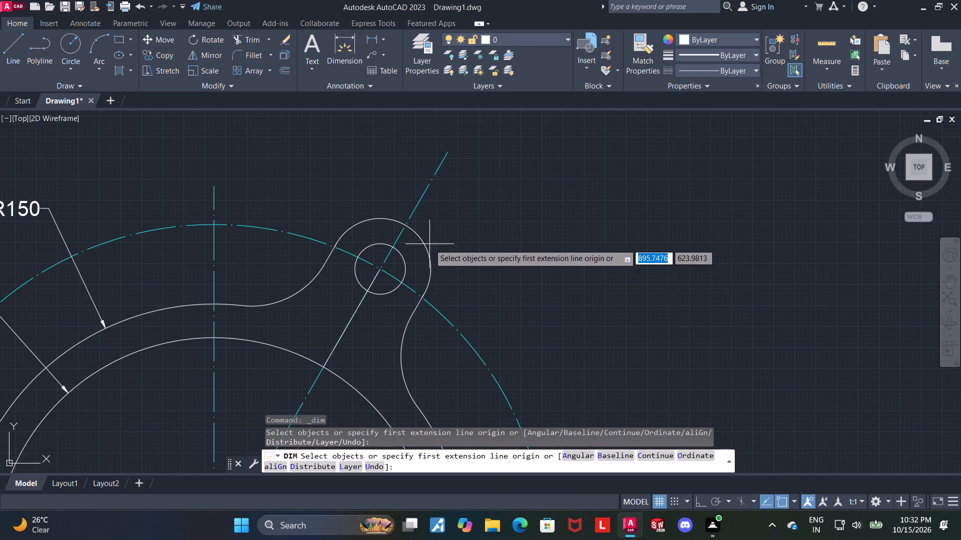
left_click(425, 242)
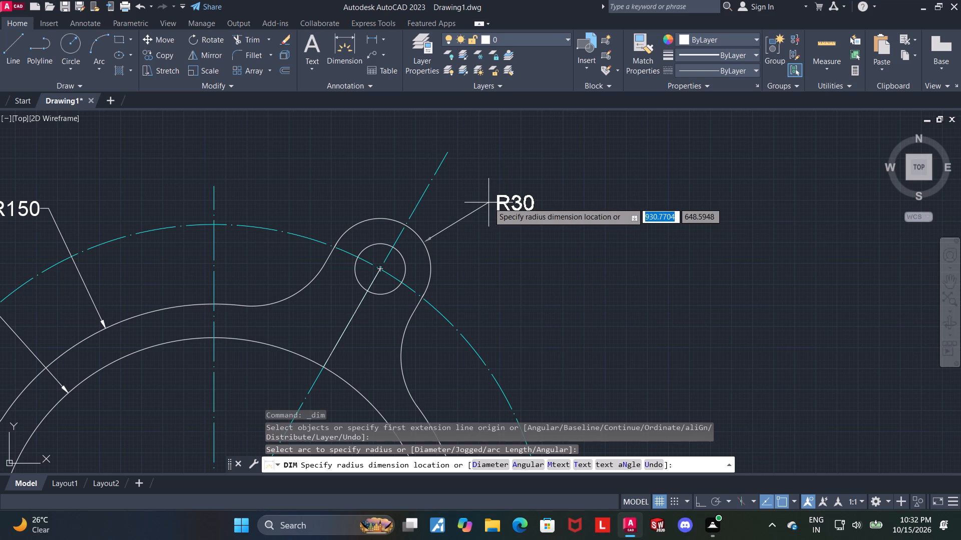
left_click(458, 190)
key("Escape")
key("Escape")
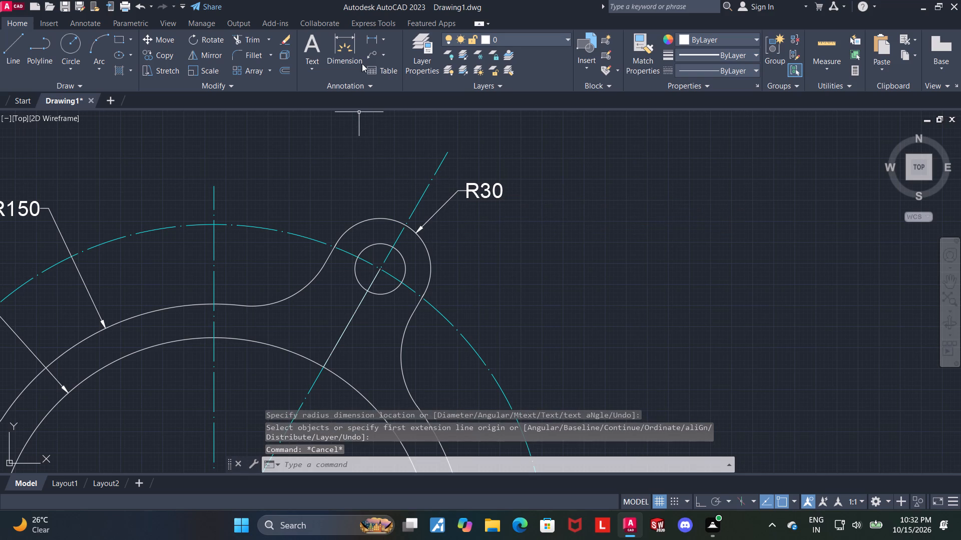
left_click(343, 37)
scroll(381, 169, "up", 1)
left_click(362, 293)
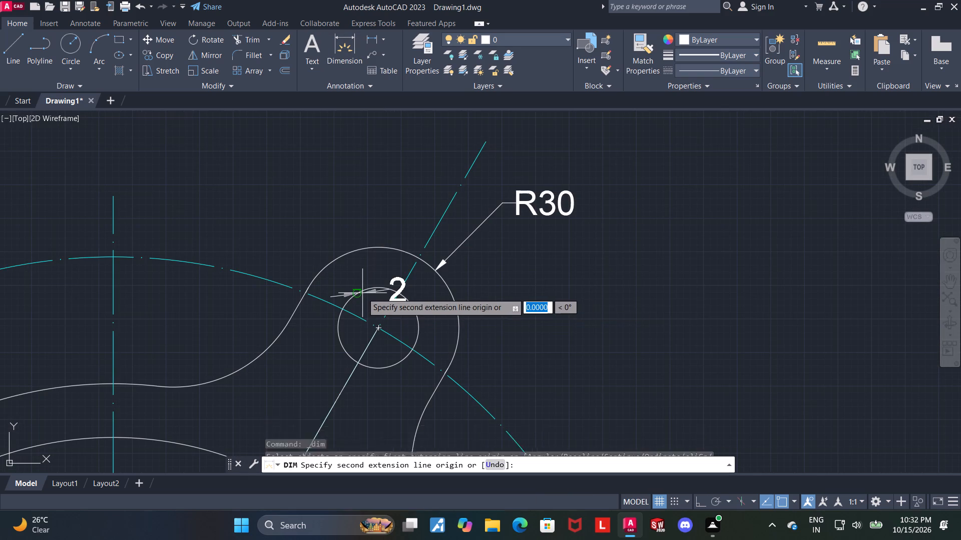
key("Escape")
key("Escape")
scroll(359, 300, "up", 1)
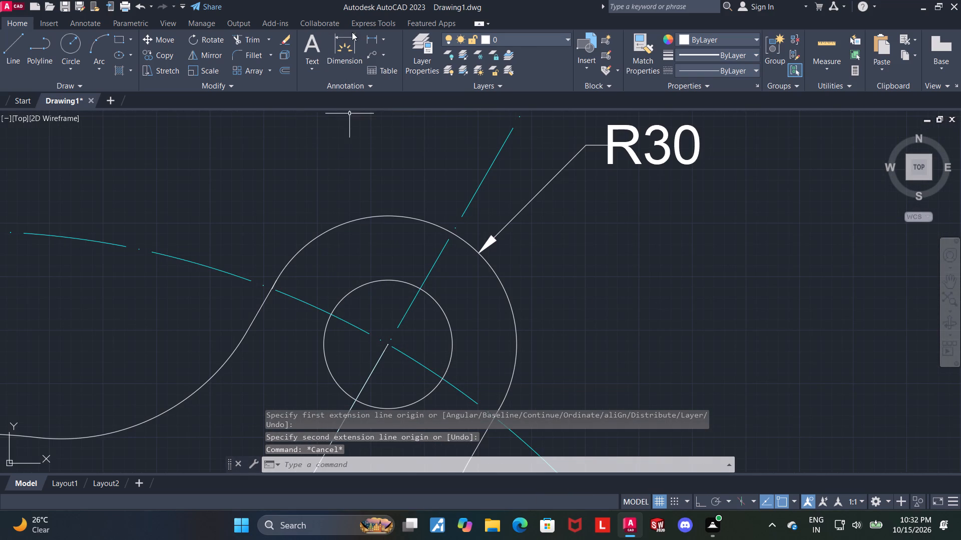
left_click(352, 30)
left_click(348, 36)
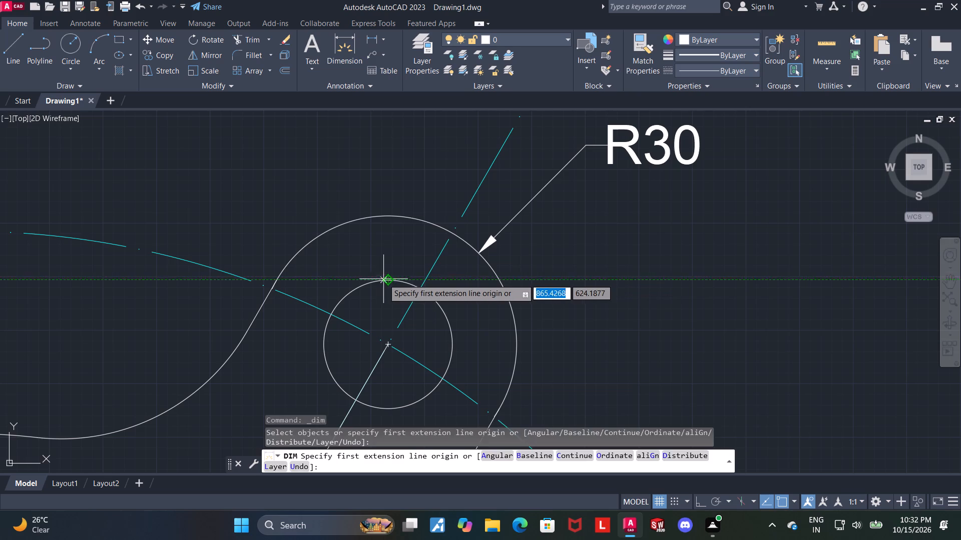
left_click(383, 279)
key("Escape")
Add a radius dimension to the small hole in the lug, placing its label outside the lug to the upper left.
left_click(349, 47)
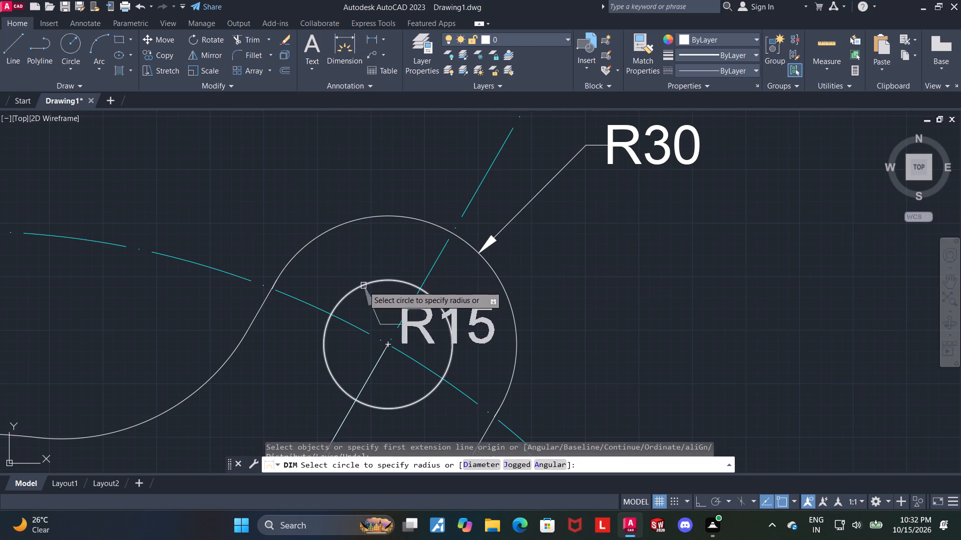
left_click(363, 286)
left_click(339, 183)
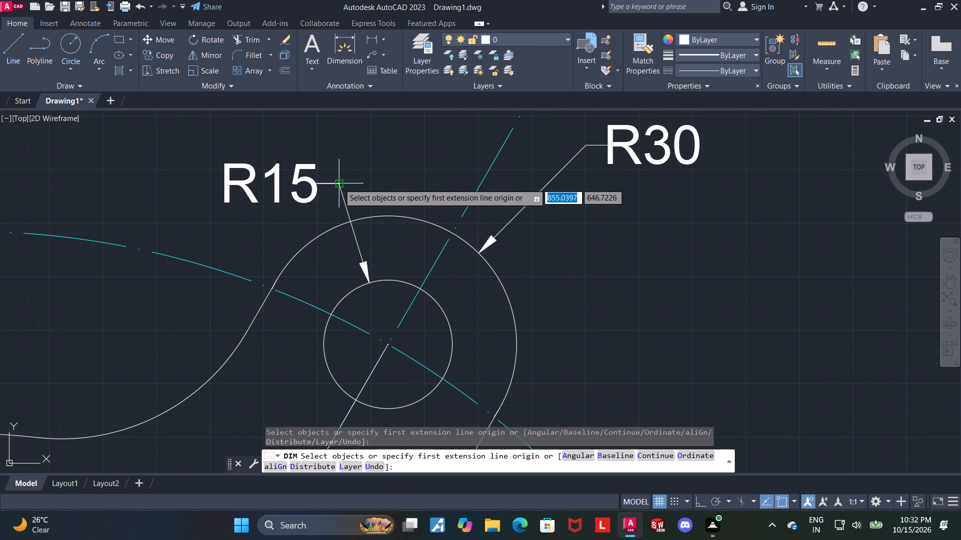
scroll(343, 201, "down", 3)
middle_click_drag(437, 264, 443, 226)
scroll(444, 236, "down", 1)
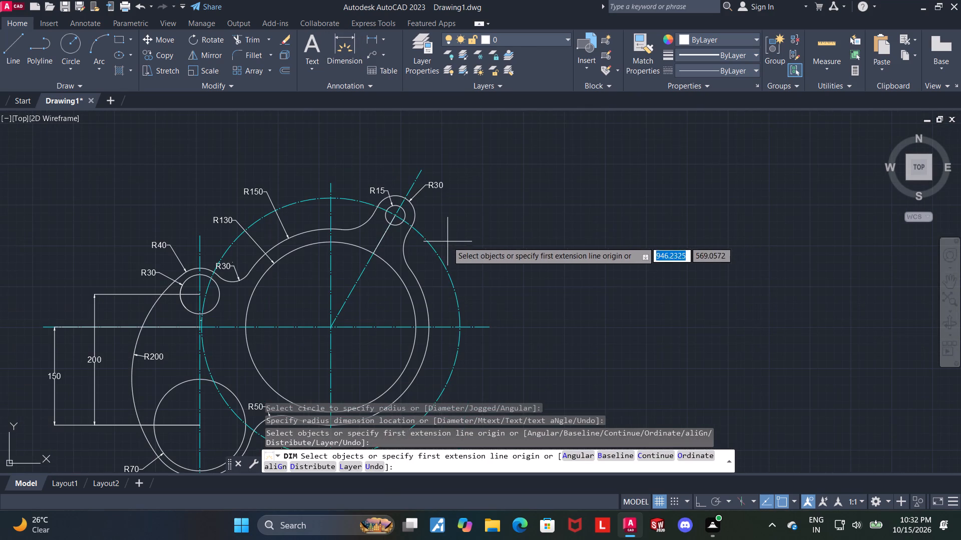
key("Escape")
key("Escape")
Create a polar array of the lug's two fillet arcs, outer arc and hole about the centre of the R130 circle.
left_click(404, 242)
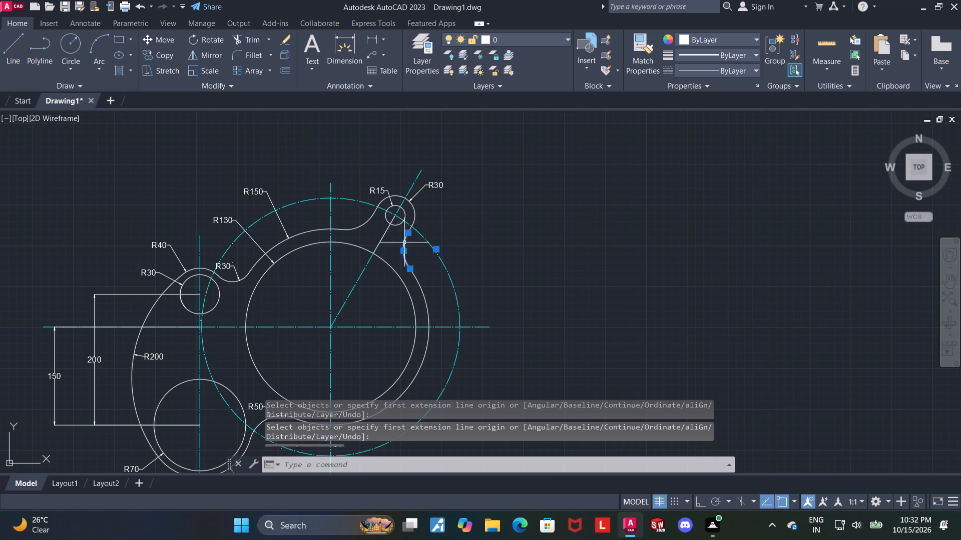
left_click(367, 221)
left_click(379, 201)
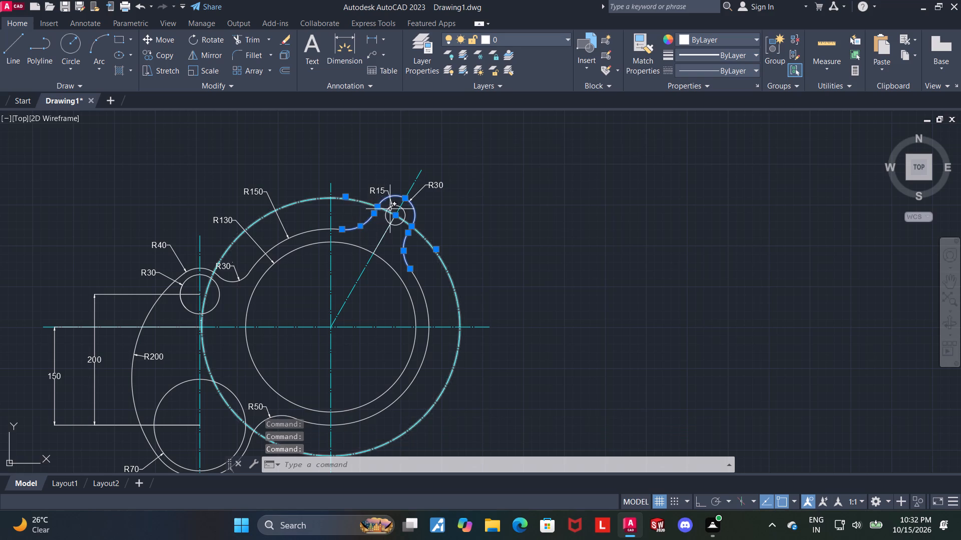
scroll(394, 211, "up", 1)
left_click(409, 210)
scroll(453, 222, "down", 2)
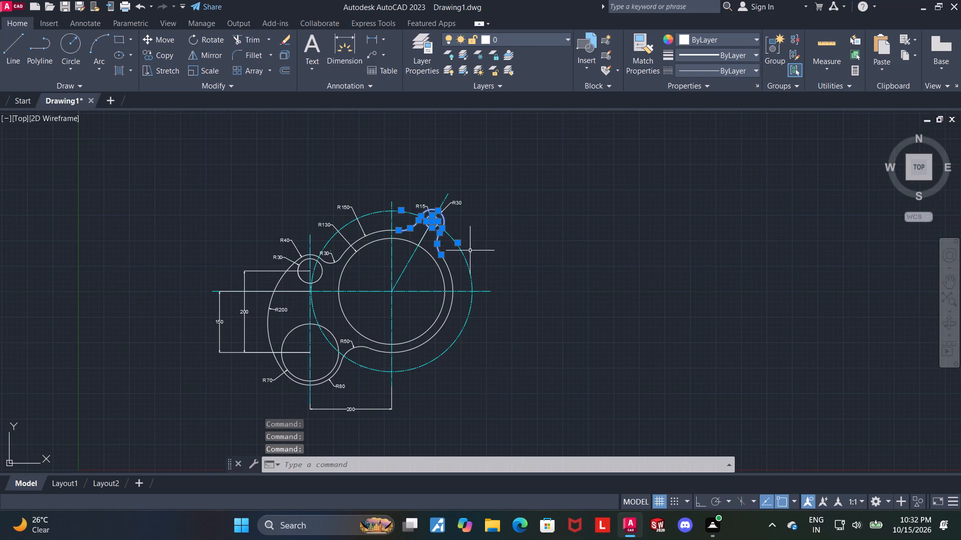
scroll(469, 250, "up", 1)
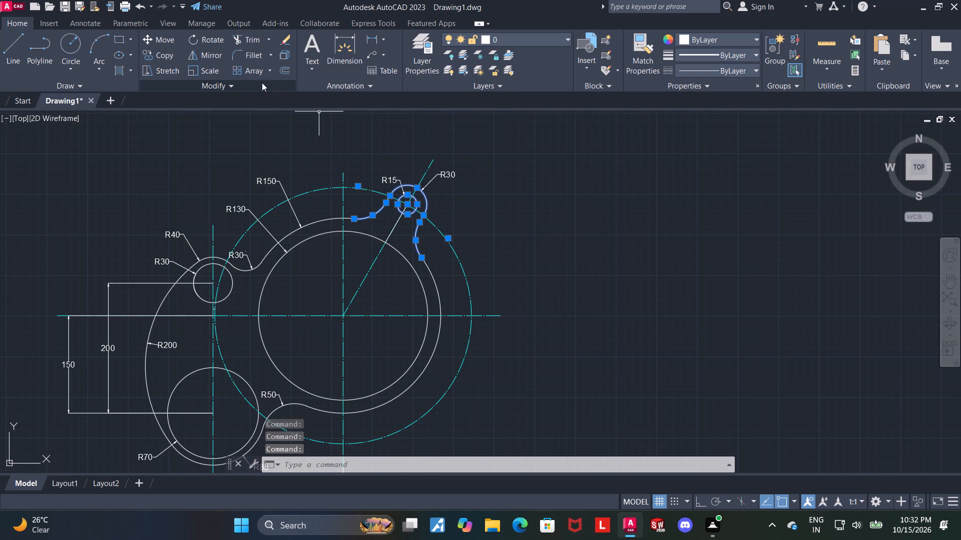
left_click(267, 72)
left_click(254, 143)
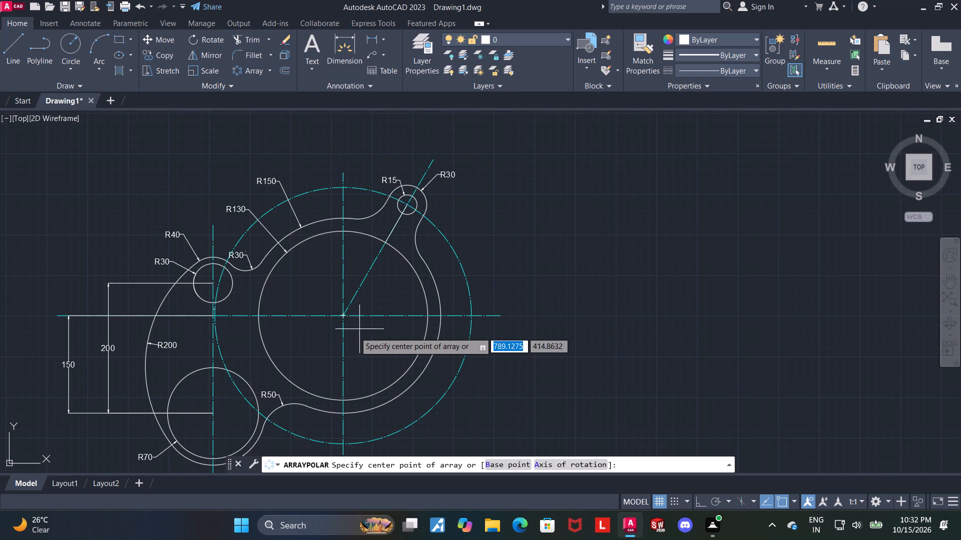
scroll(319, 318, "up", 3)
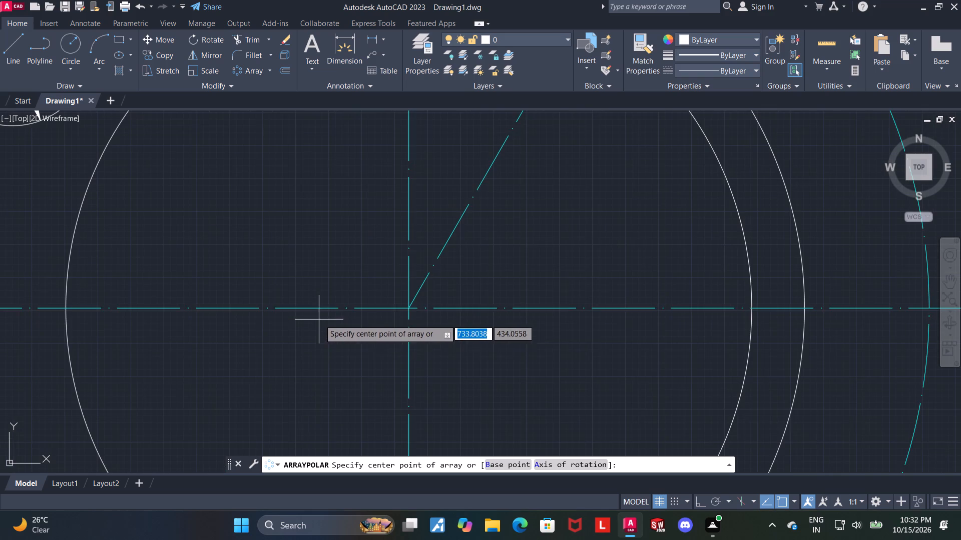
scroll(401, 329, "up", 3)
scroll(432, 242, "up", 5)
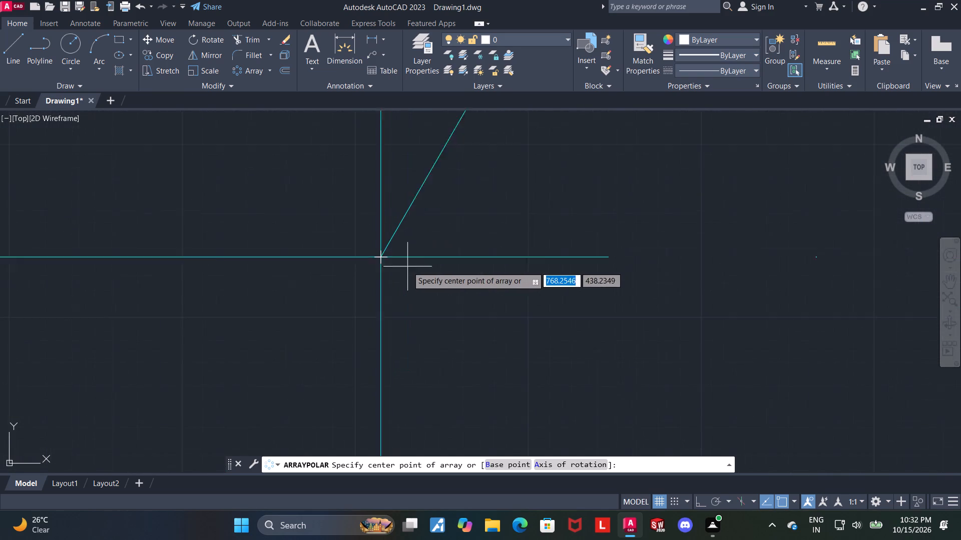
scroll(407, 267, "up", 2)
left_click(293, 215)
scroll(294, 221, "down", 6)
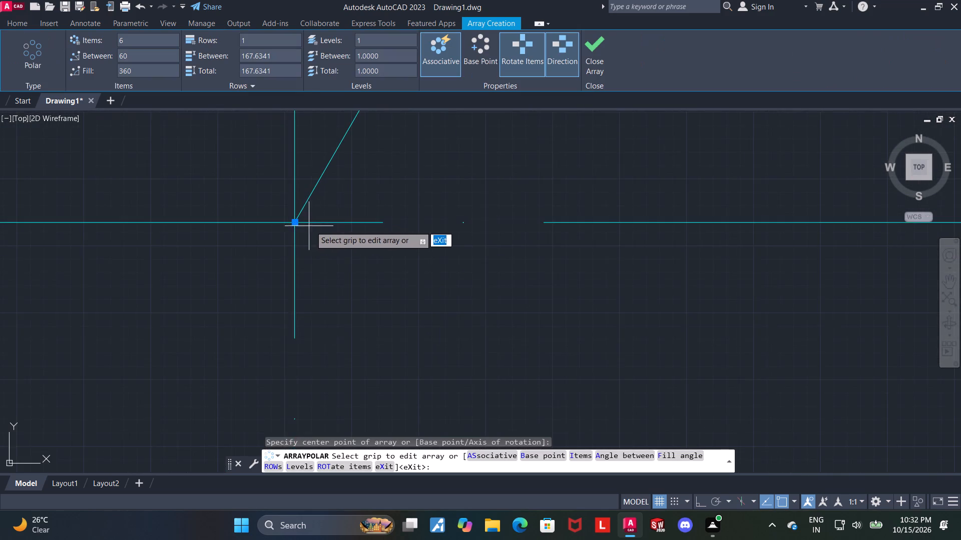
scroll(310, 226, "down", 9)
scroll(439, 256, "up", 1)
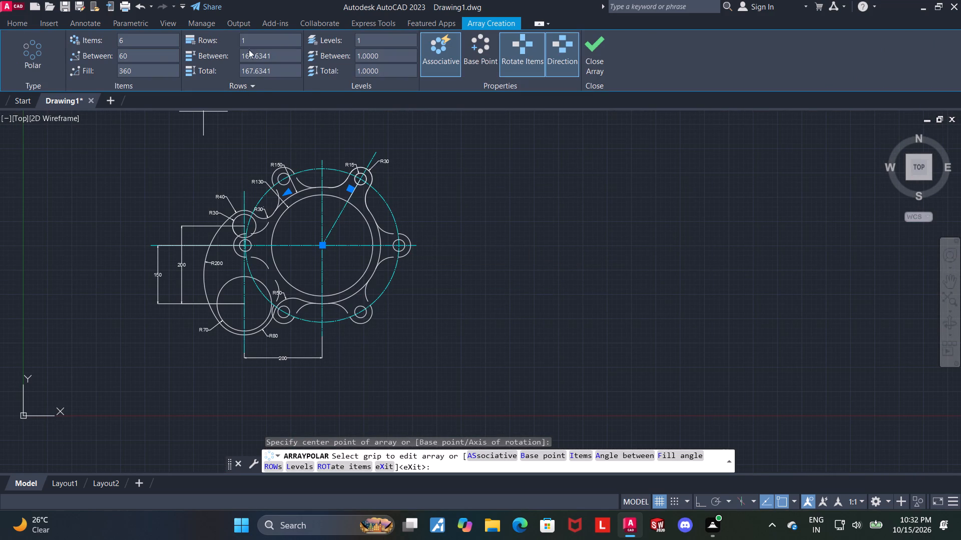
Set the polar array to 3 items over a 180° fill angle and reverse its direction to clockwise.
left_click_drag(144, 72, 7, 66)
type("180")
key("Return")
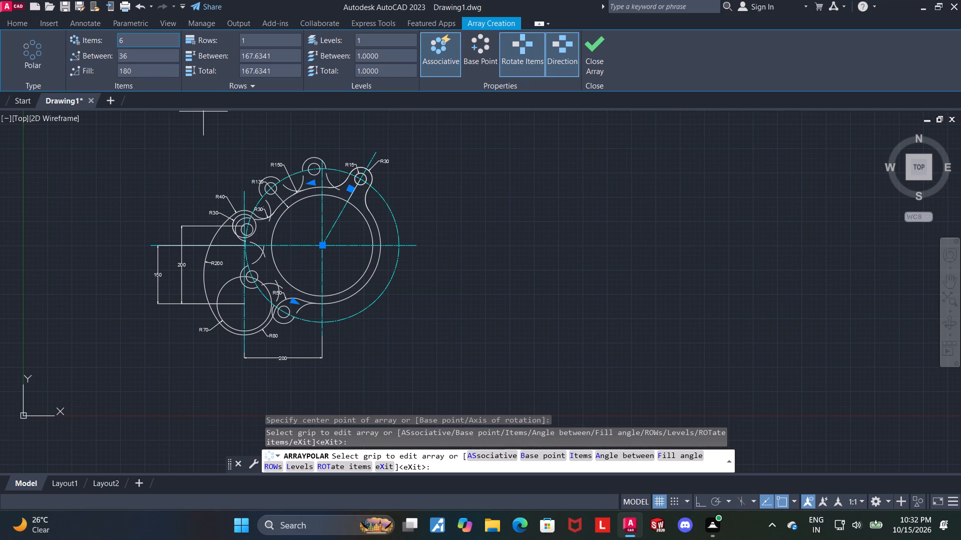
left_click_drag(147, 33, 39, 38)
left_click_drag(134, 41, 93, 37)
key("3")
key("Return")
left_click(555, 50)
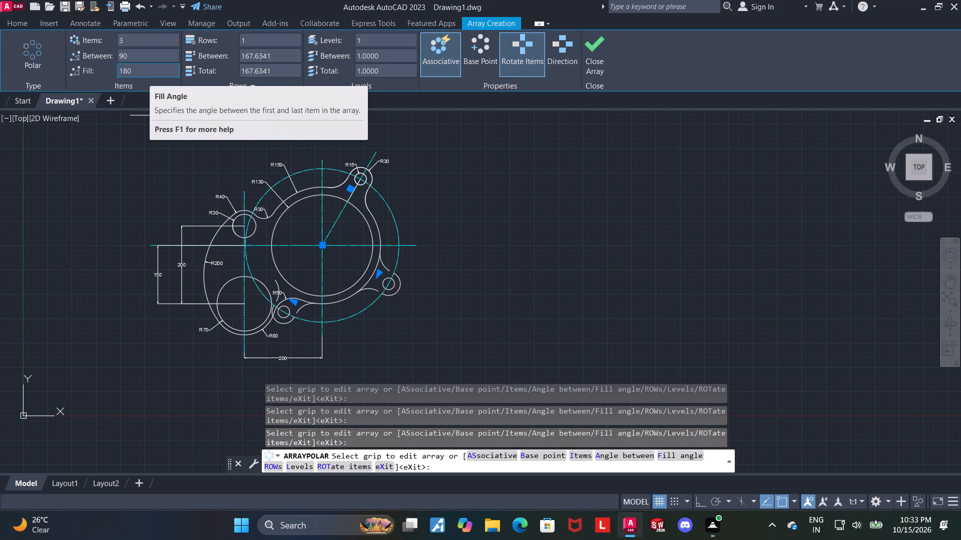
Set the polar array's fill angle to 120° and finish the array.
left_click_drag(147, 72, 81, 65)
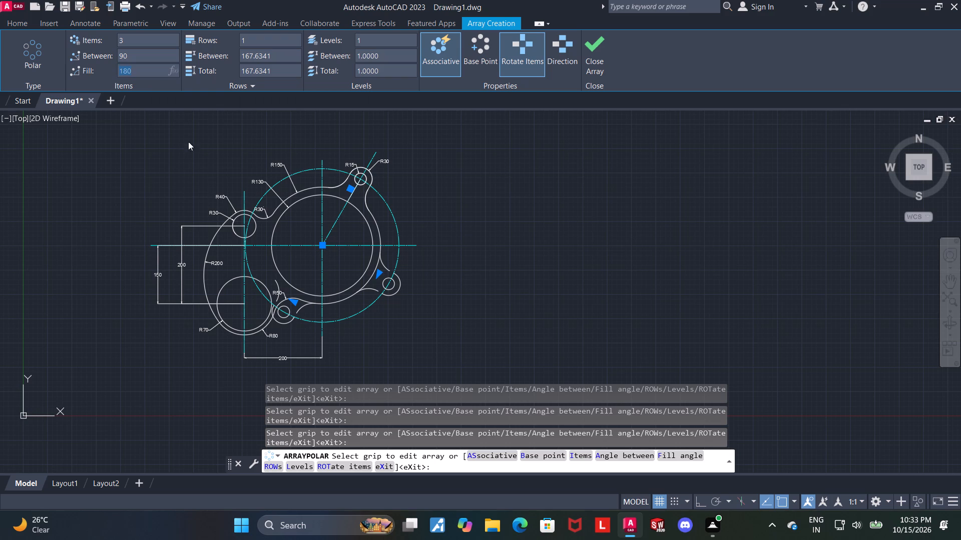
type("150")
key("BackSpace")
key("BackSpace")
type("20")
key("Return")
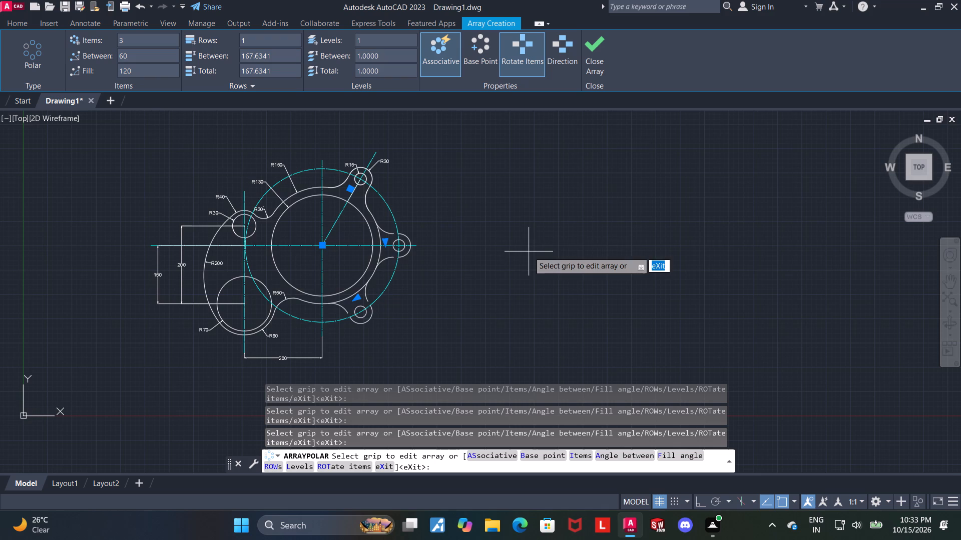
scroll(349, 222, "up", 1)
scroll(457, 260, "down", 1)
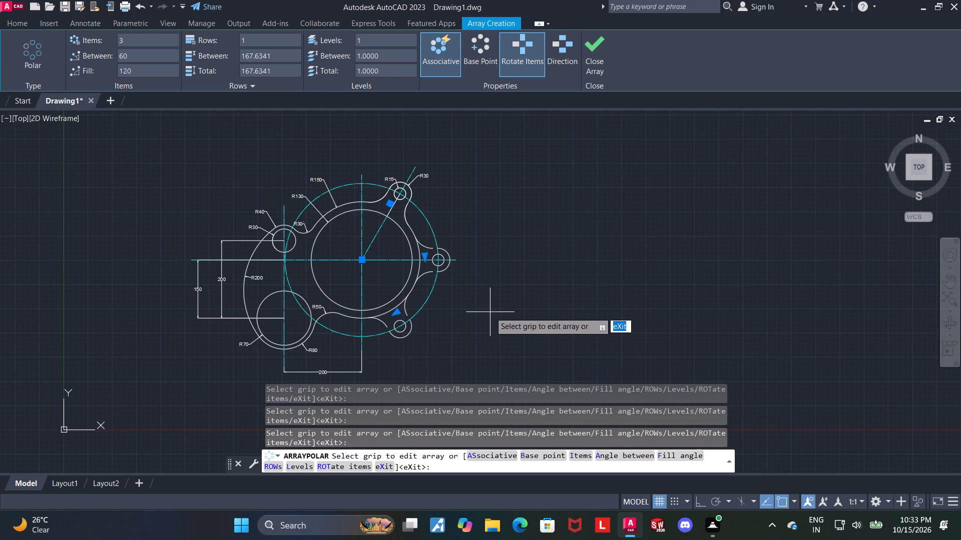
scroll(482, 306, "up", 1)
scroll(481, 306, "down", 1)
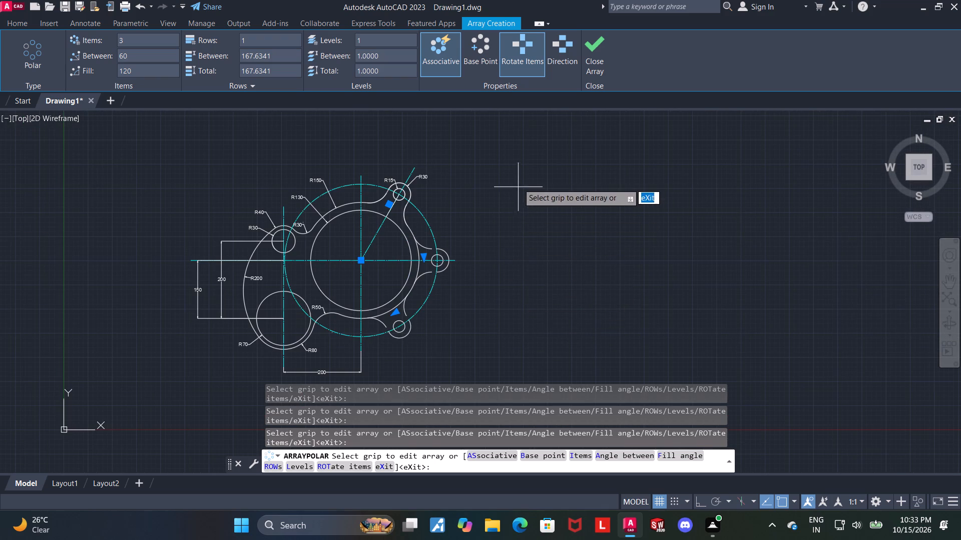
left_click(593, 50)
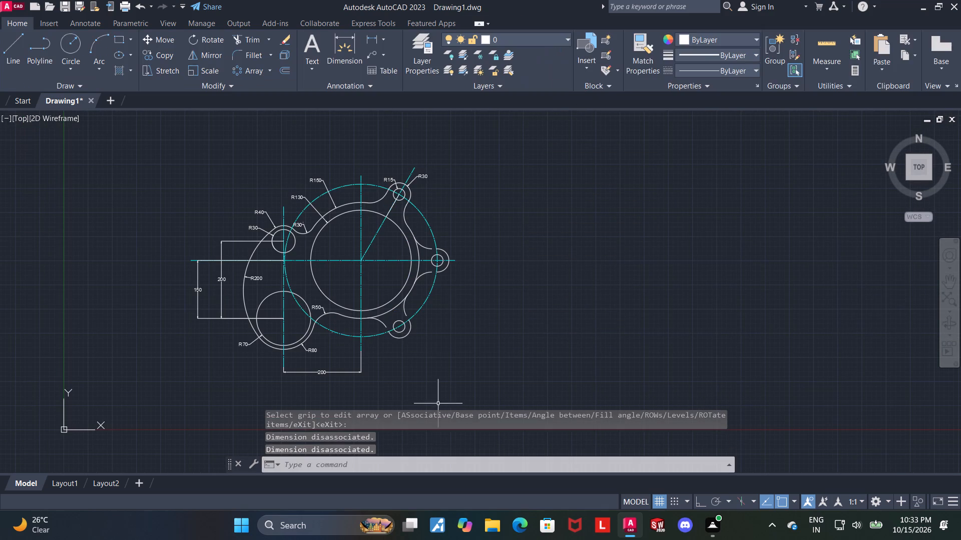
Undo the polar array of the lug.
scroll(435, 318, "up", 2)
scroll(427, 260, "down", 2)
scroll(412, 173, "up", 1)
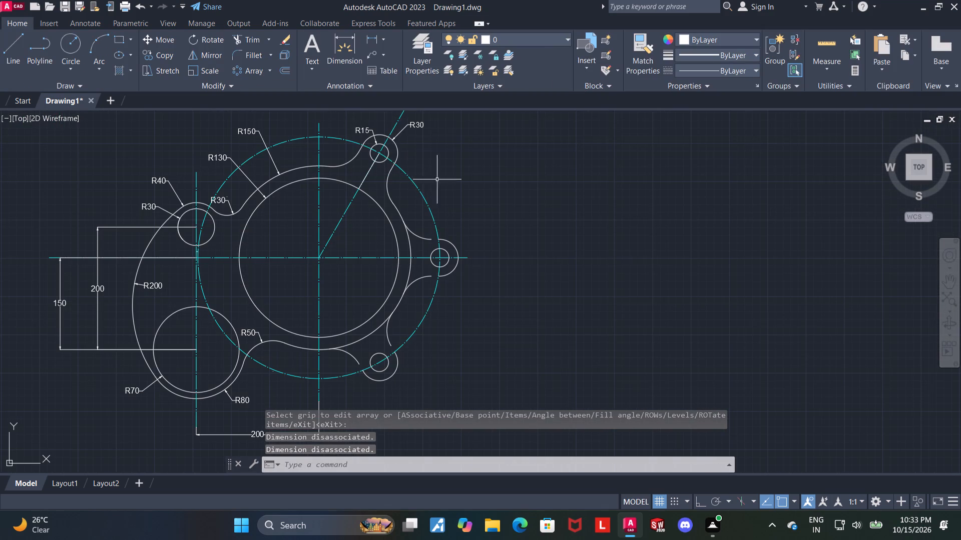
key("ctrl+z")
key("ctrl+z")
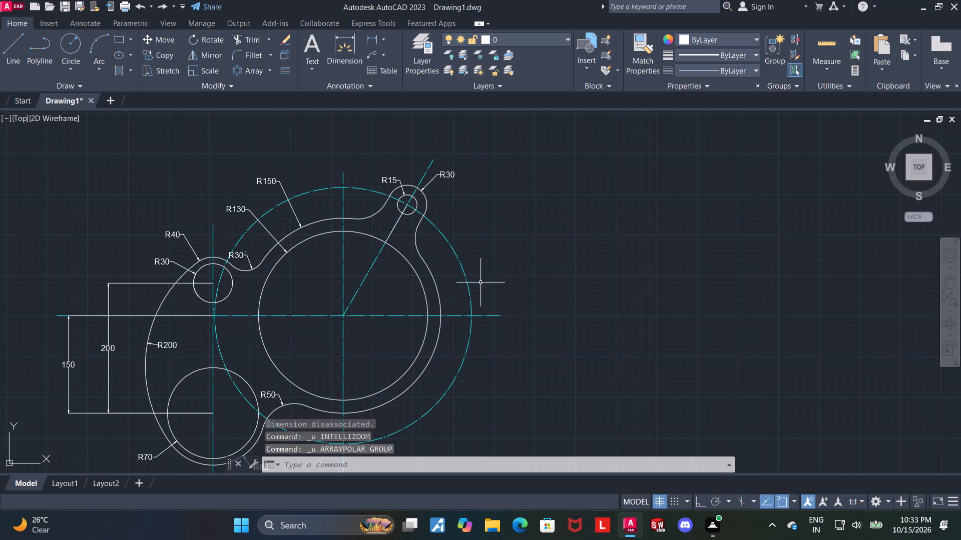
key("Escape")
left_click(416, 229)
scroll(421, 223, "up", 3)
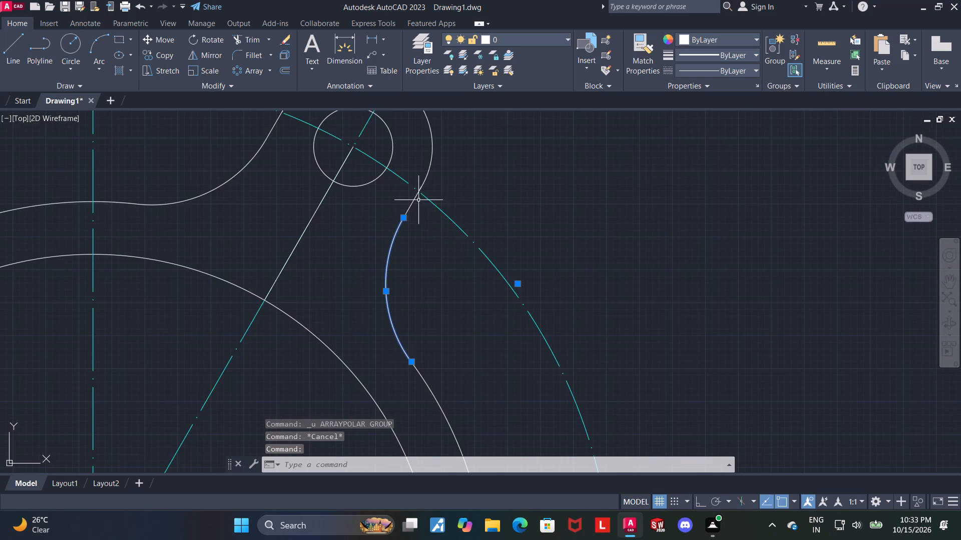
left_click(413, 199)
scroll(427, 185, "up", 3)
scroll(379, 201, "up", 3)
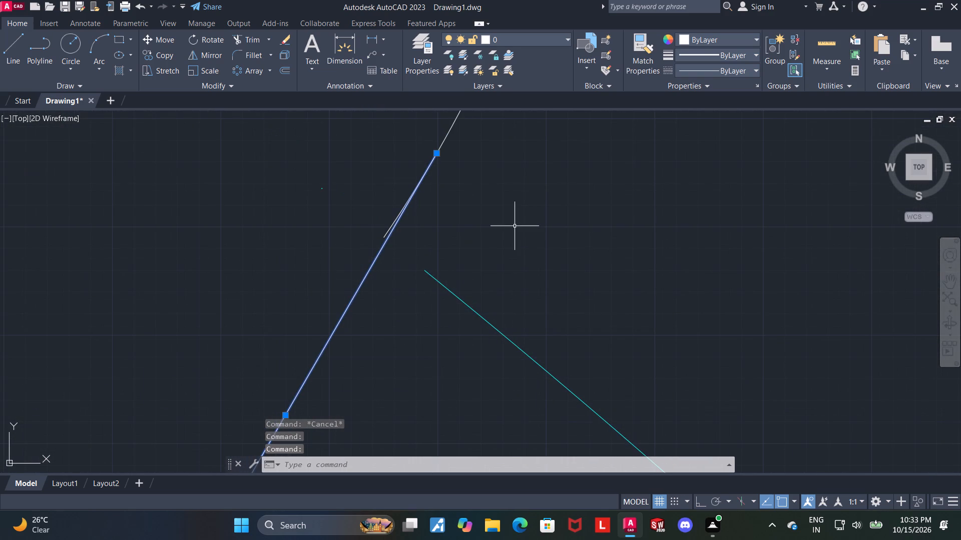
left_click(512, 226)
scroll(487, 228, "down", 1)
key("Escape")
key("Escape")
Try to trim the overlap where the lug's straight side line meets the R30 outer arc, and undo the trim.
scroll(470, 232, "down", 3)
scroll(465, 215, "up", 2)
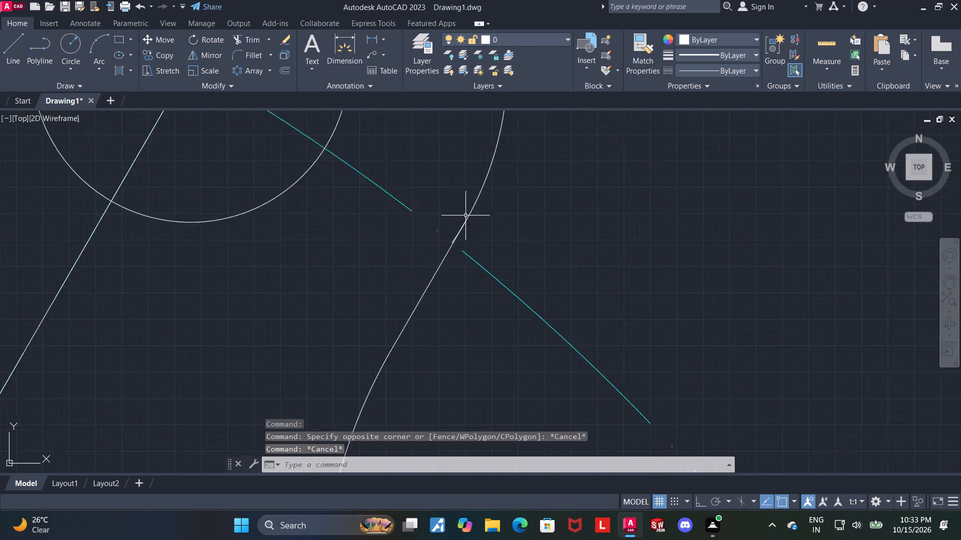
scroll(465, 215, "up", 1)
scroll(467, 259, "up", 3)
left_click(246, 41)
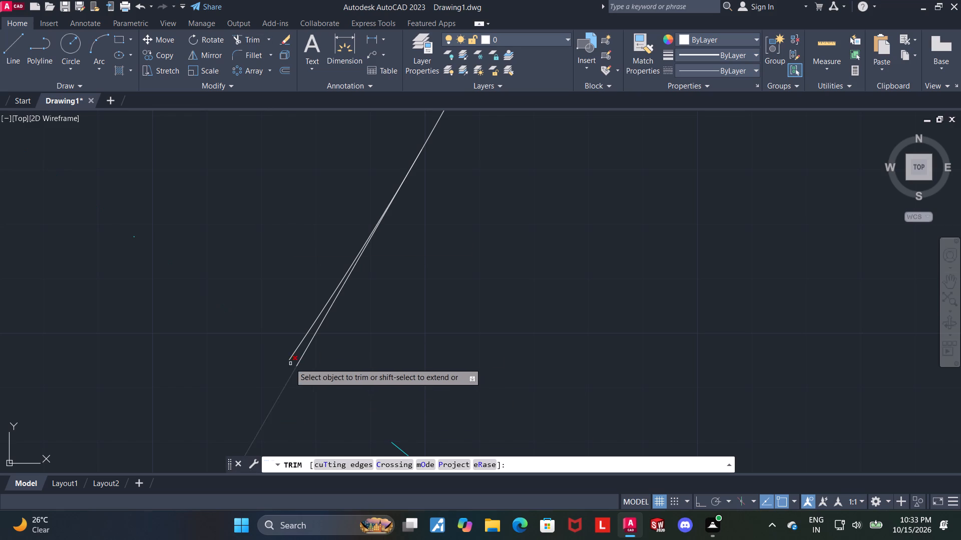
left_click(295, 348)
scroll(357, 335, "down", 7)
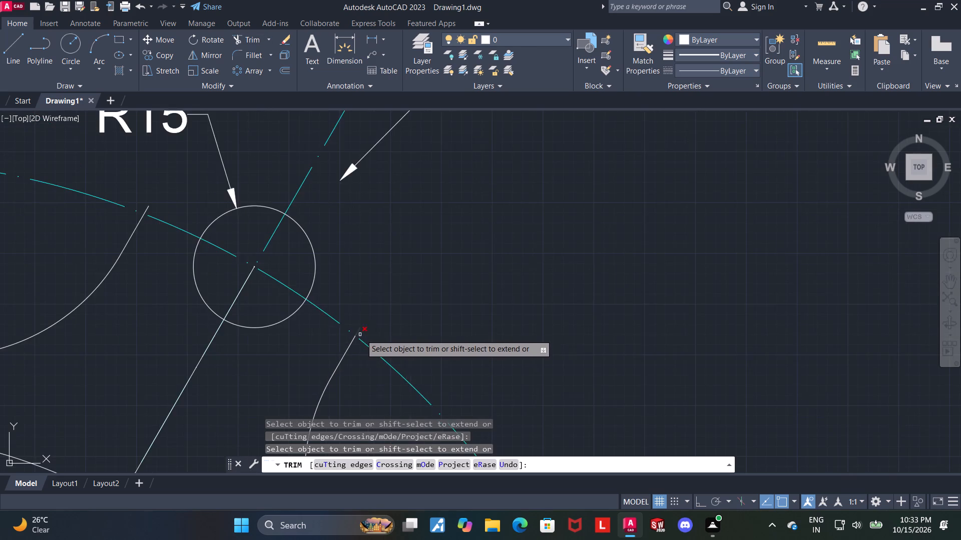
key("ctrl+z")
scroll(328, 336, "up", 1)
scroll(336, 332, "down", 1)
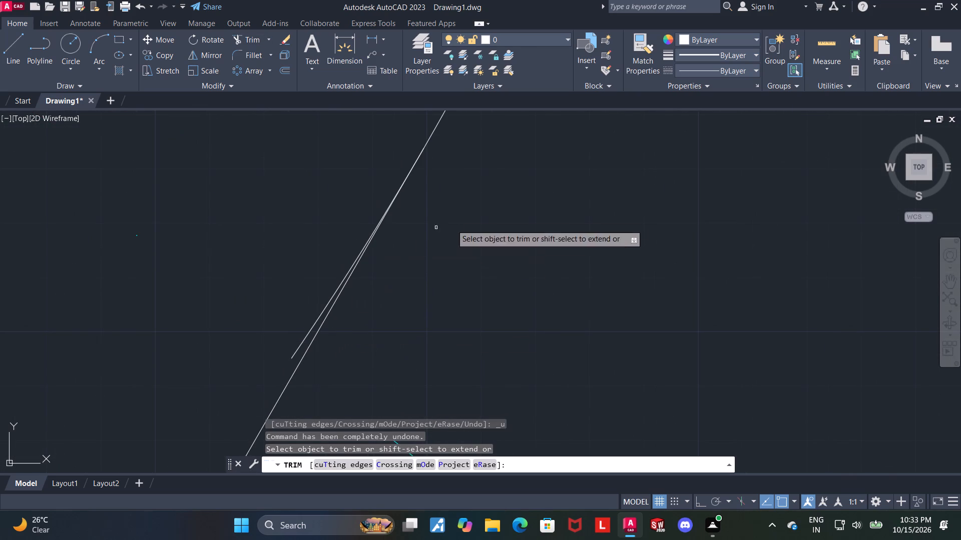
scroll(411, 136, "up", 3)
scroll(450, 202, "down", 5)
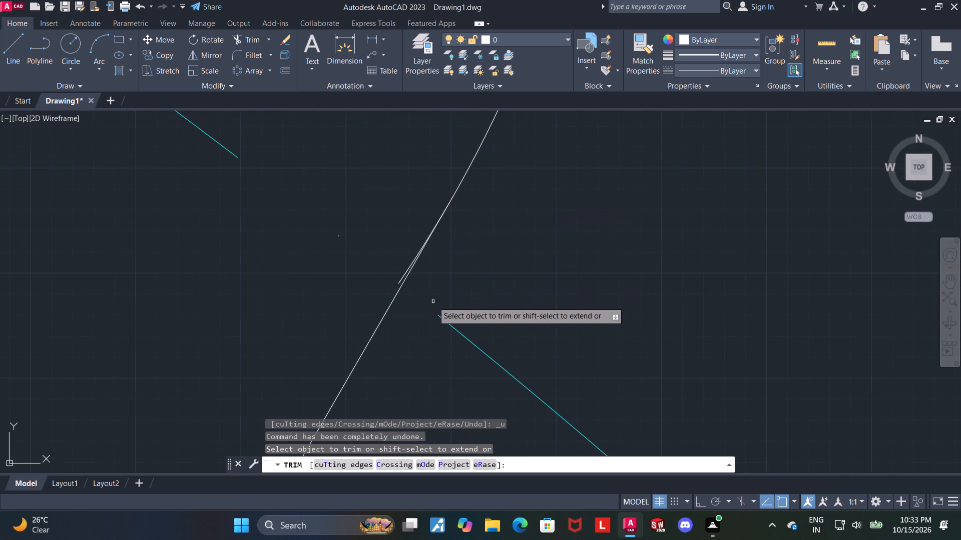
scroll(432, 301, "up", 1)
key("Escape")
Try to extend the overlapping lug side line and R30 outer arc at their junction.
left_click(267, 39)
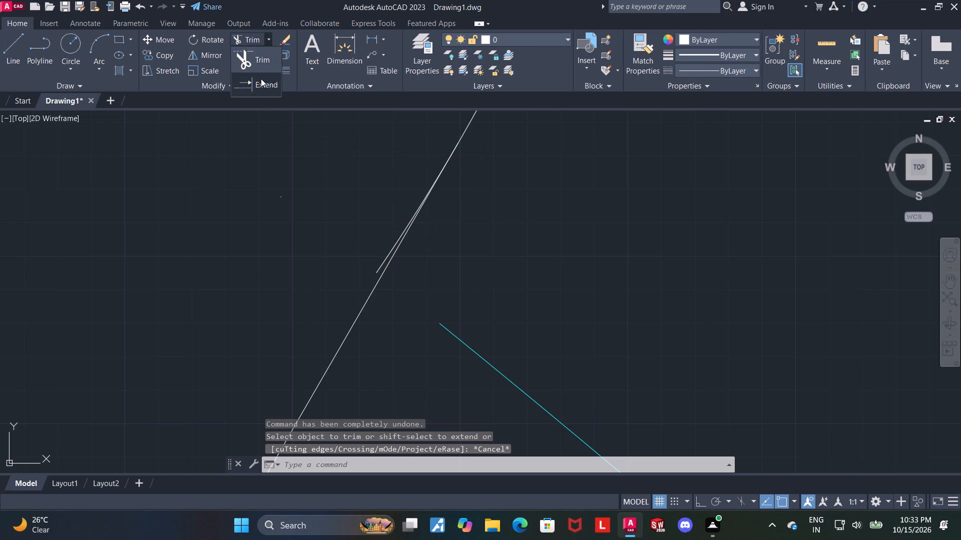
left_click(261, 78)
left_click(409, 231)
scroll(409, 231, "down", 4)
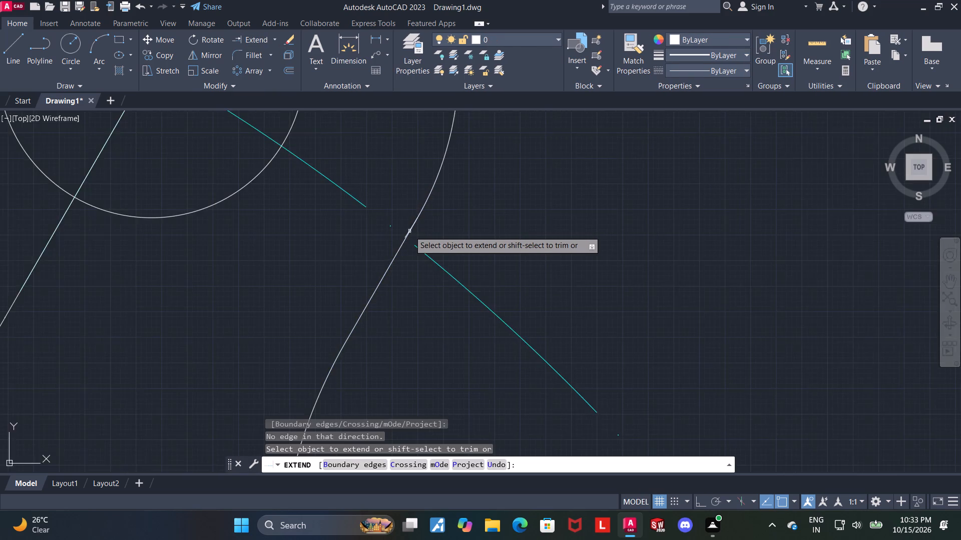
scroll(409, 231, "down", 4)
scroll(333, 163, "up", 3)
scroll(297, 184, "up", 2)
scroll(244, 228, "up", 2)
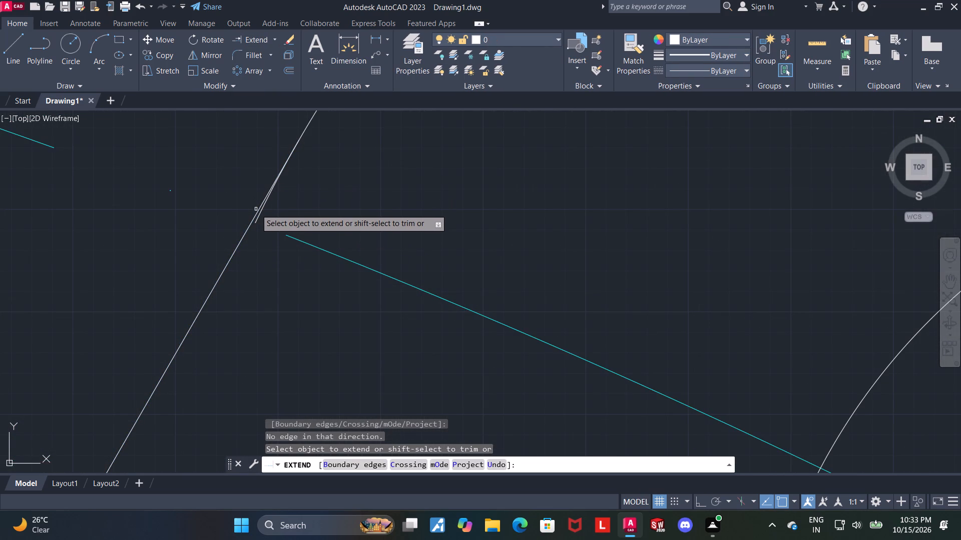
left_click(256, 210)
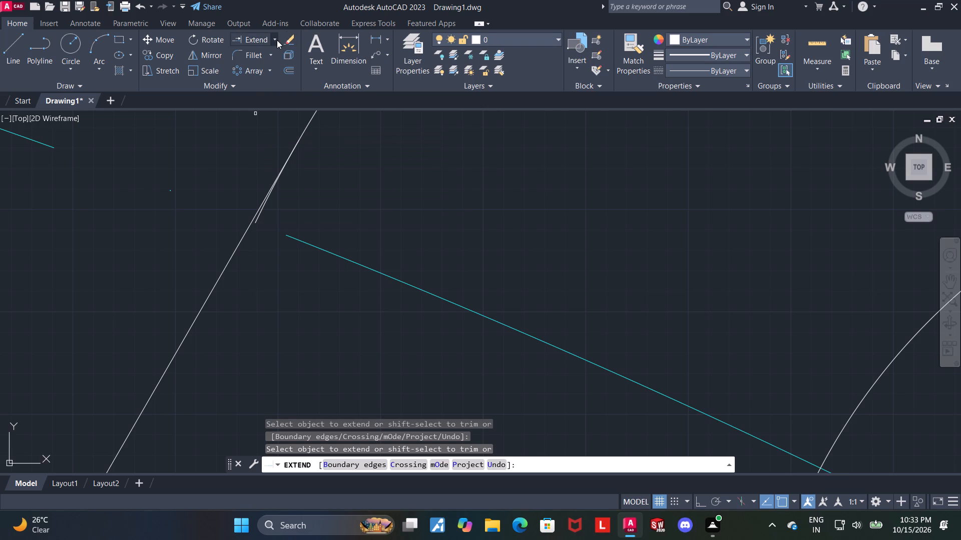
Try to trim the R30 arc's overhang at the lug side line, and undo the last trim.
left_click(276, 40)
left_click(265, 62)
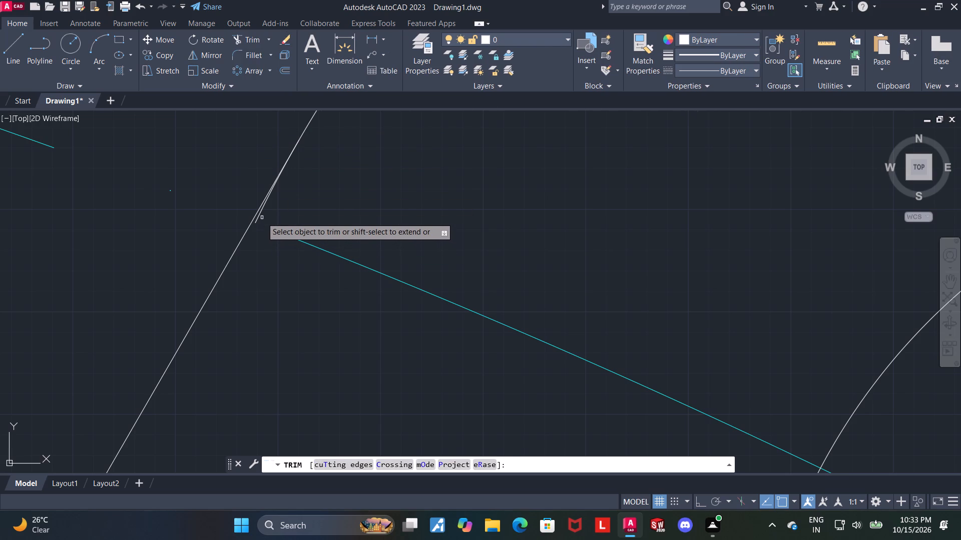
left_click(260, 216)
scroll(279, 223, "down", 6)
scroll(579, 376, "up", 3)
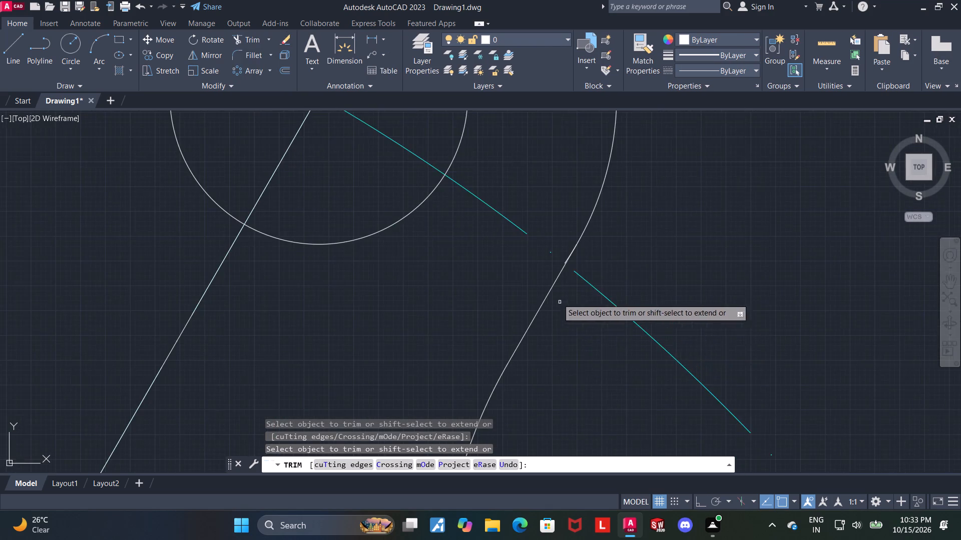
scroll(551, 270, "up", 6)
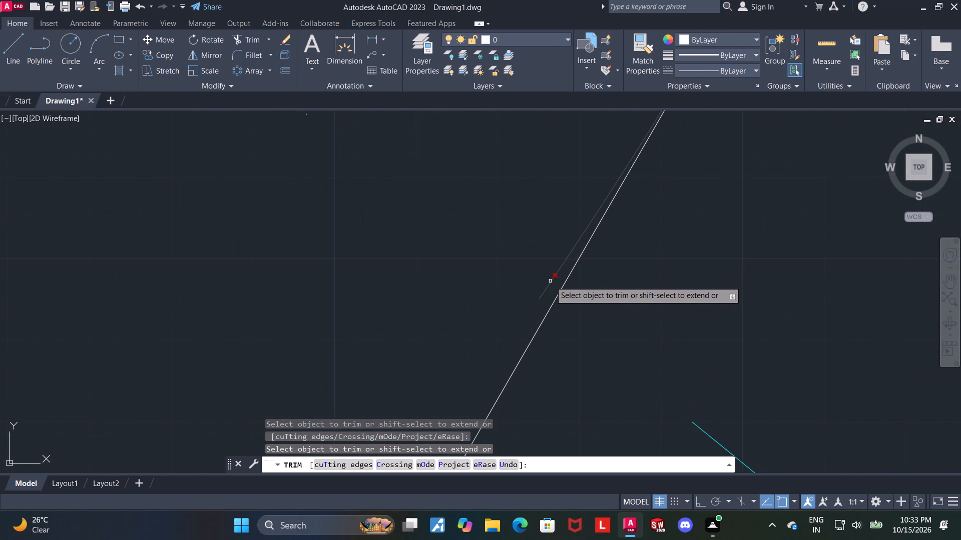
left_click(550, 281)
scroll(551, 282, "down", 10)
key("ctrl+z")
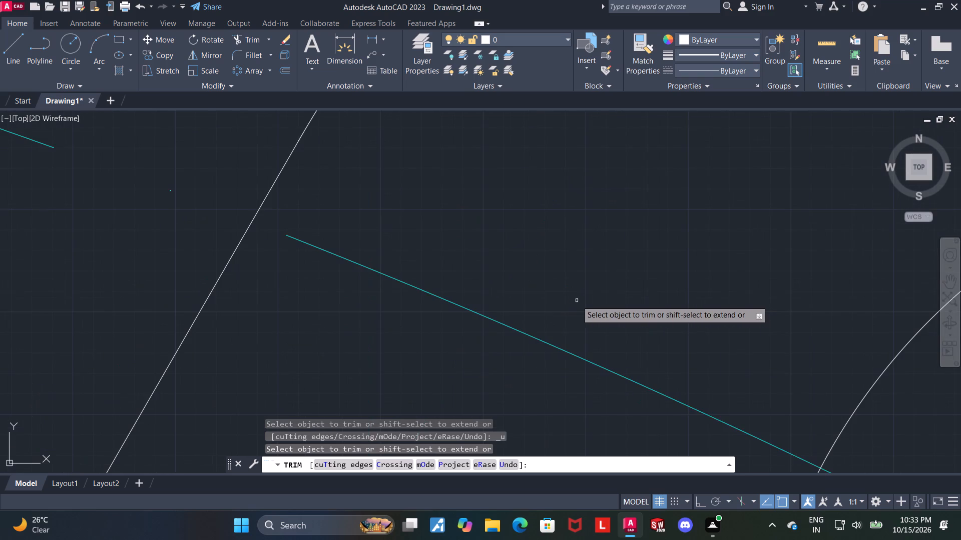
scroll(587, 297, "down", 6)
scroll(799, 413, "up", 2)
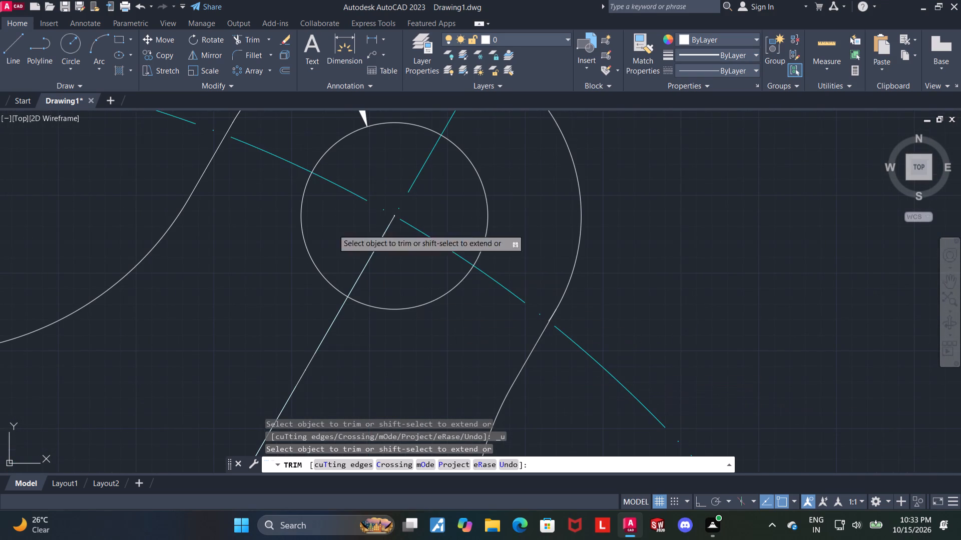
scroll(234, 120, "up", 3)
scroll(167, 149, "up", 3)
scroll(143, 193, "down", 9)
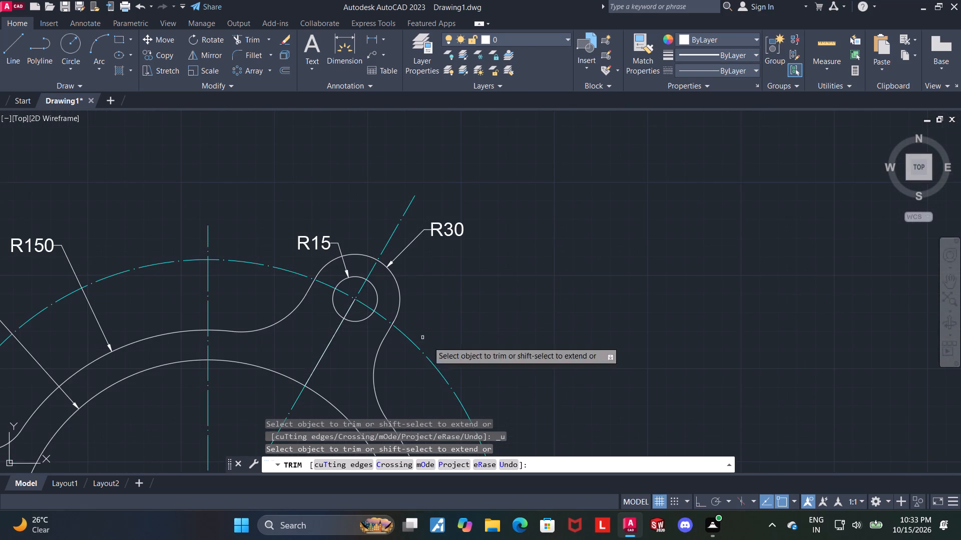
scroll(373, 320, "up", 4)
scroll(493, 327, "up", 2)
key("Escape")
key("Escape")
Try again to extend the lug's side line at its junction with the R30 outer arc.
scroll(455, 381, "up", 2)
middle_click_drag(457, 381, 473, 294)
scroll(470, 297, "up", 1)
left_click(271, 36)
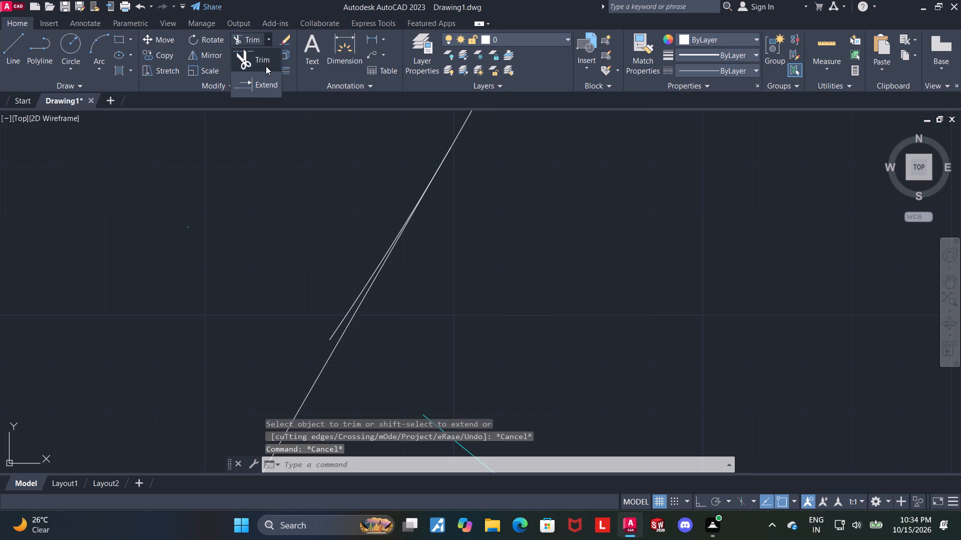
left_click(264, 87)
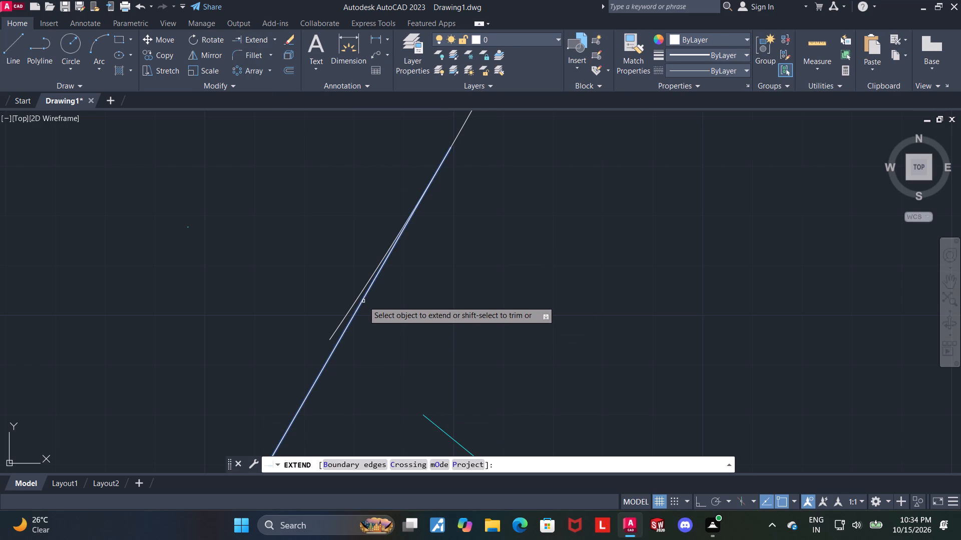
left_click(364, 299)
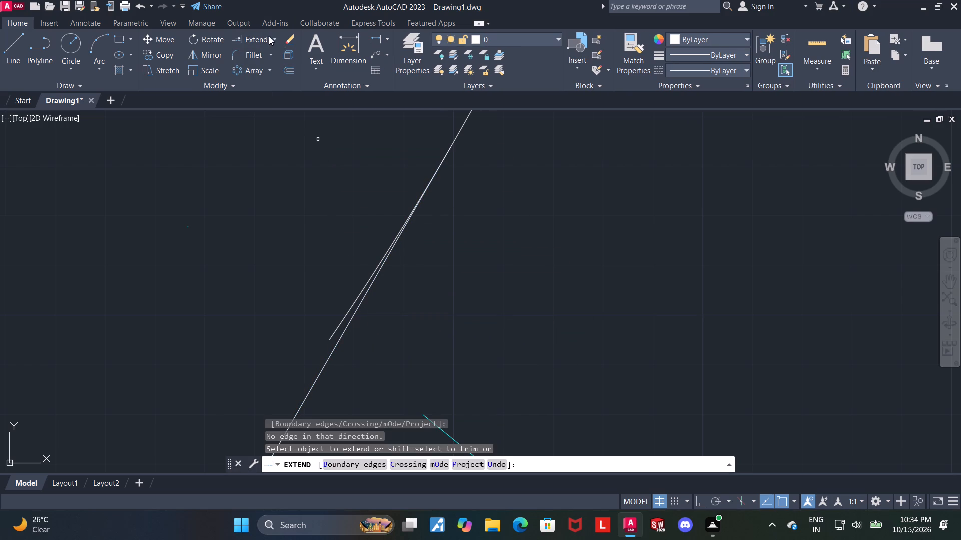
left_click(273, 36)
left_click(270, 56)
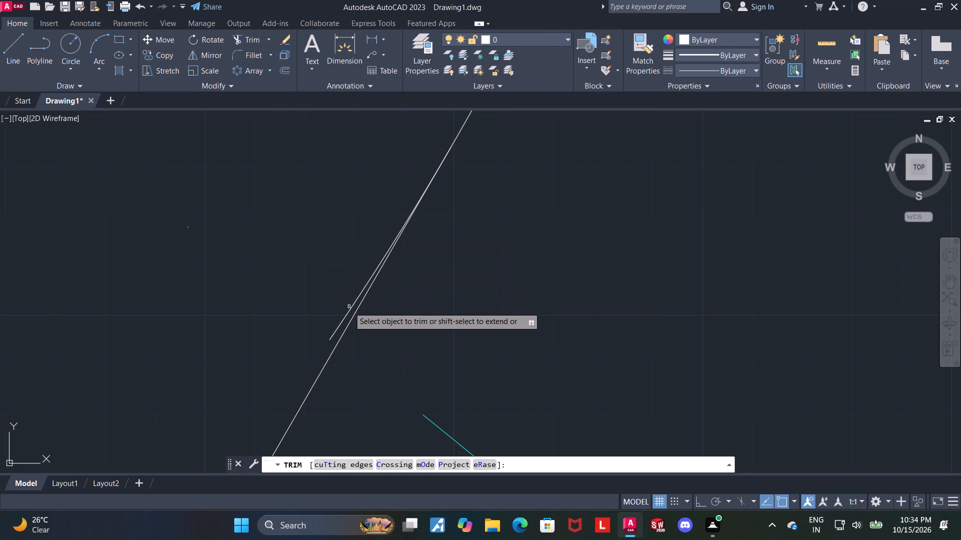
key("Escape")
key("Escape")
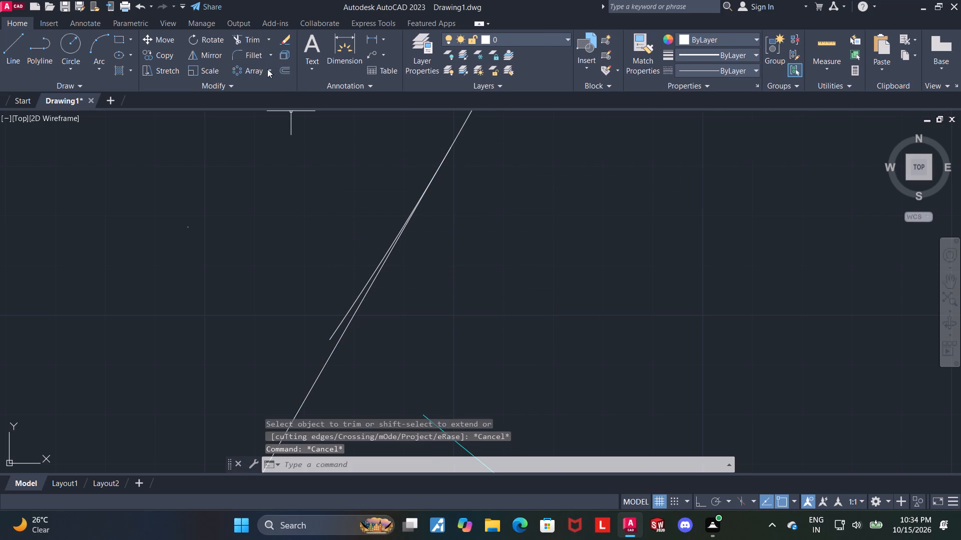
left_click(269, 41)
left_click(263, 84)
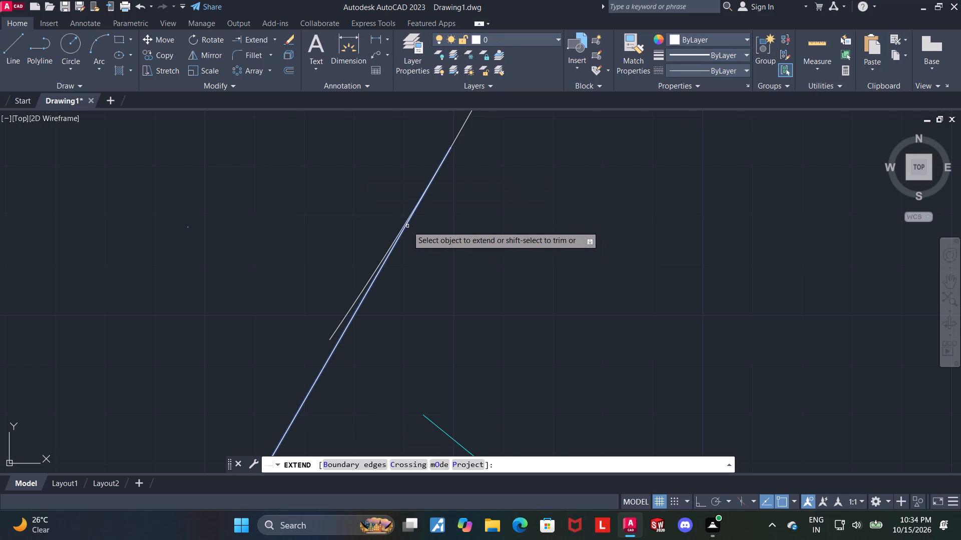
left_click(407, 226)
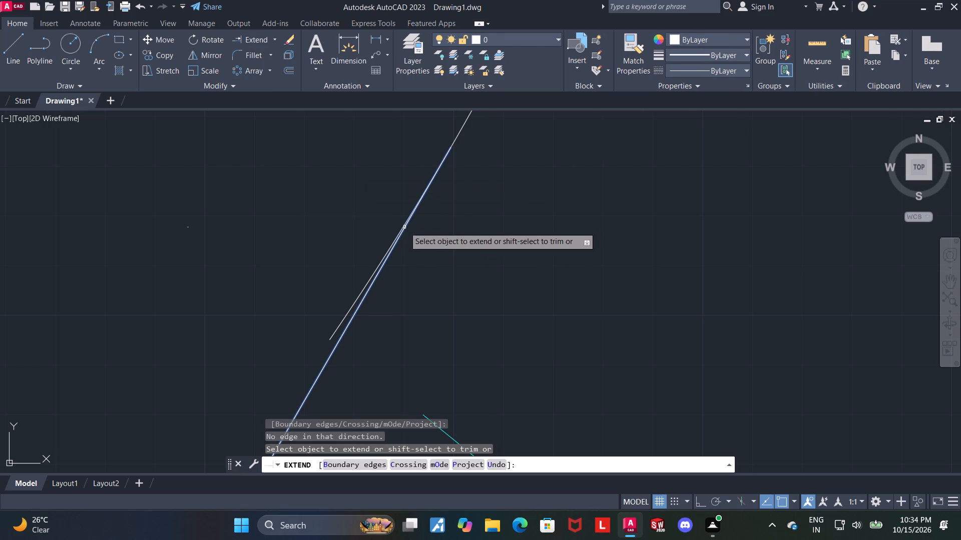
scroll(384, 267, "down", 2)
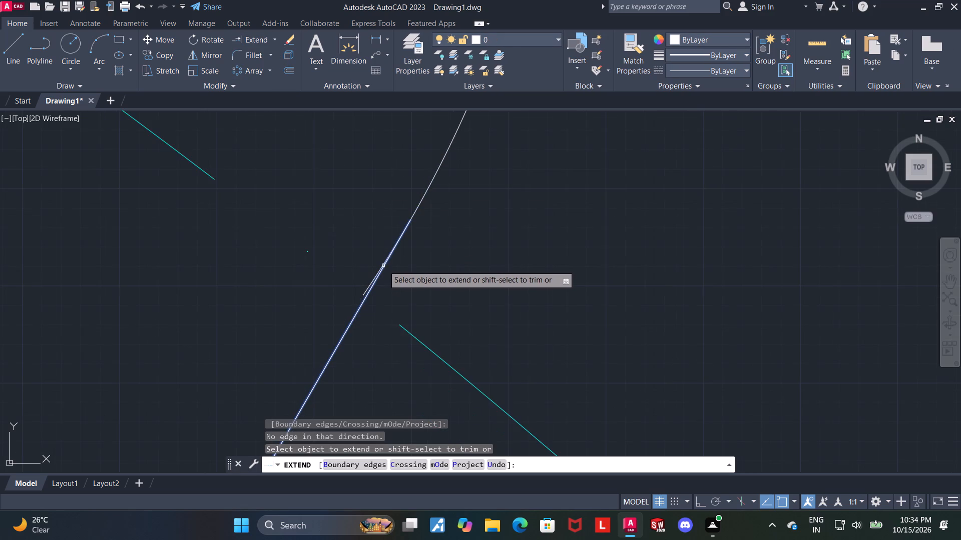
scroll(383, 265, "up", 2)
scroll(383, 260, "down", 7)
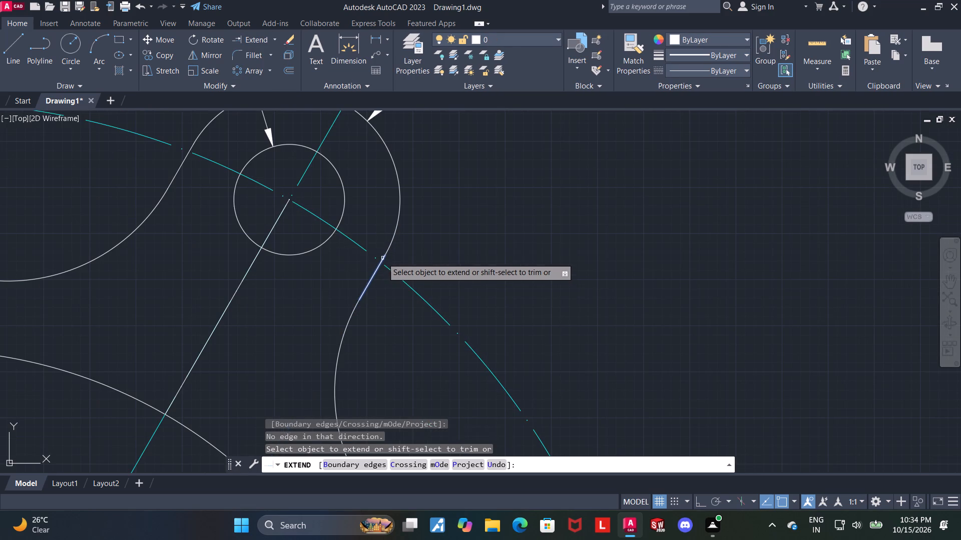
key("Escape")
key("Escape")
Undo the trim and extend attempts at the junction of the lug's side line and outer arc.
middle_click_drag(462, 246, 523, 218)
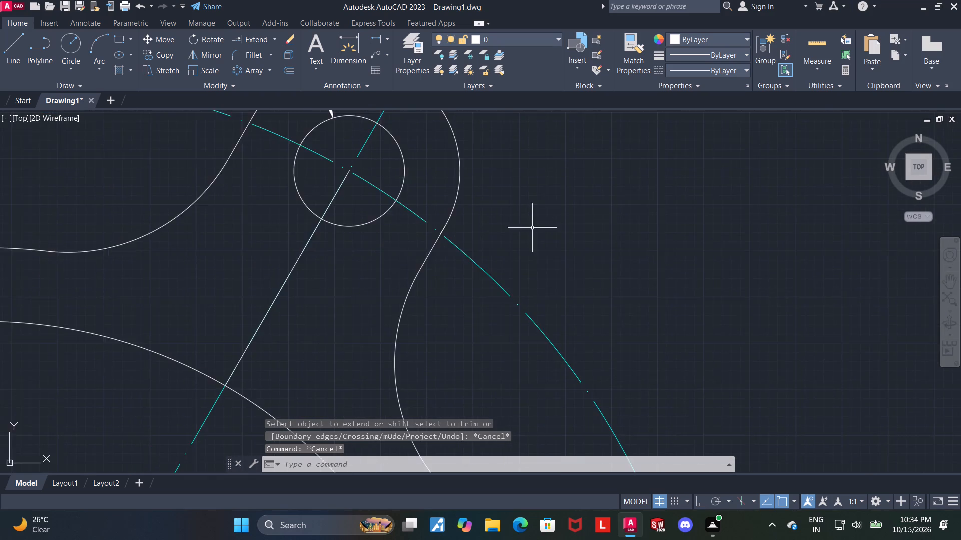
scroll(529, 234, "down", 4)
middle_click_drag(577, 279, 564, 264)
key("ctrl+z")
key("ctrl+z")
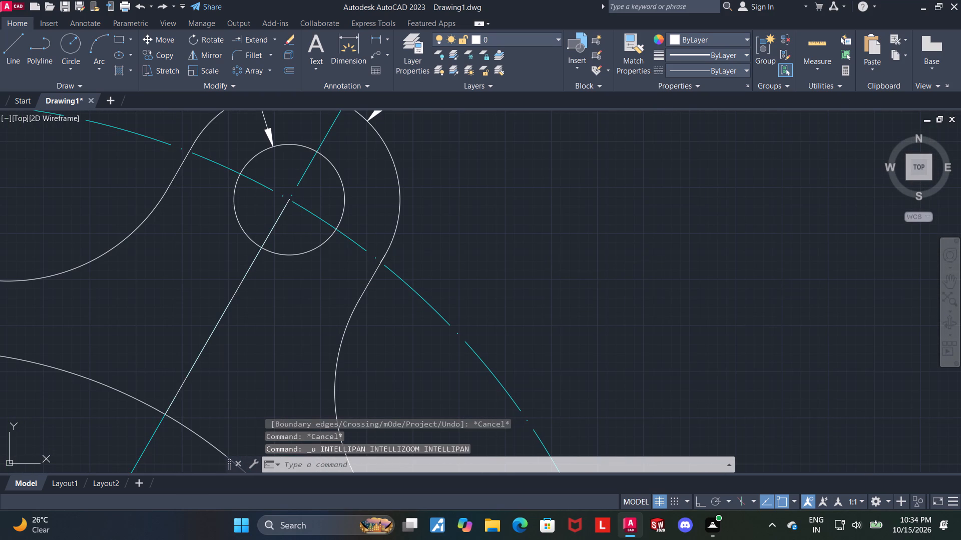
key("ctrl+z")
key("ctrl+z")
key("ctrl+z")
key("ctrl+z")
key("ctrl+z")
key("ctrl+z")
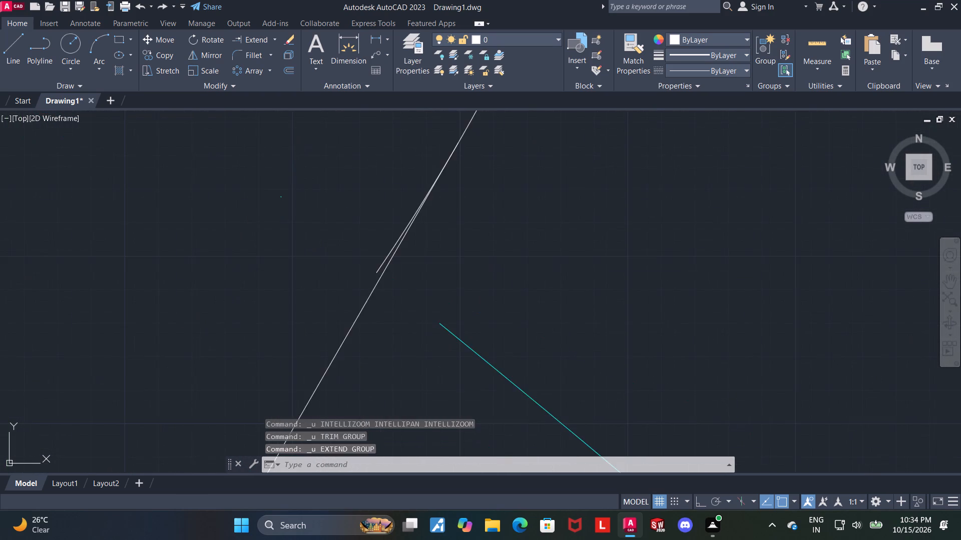
Undo the radius dimensions R15 and R30 on the lug's hole and outer arc.
key("ctrl+z")
key("ctrl+z")
key("ctrl+z")
key("ctrl+z")
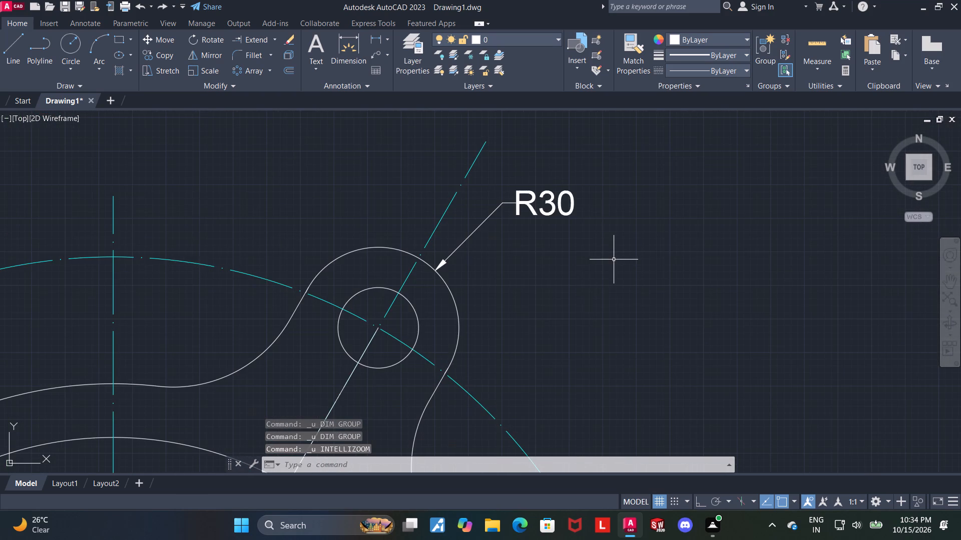
key("ctrl+z")
key("ctrl+z")
key("ctrl+z")
key("ctrl+z")
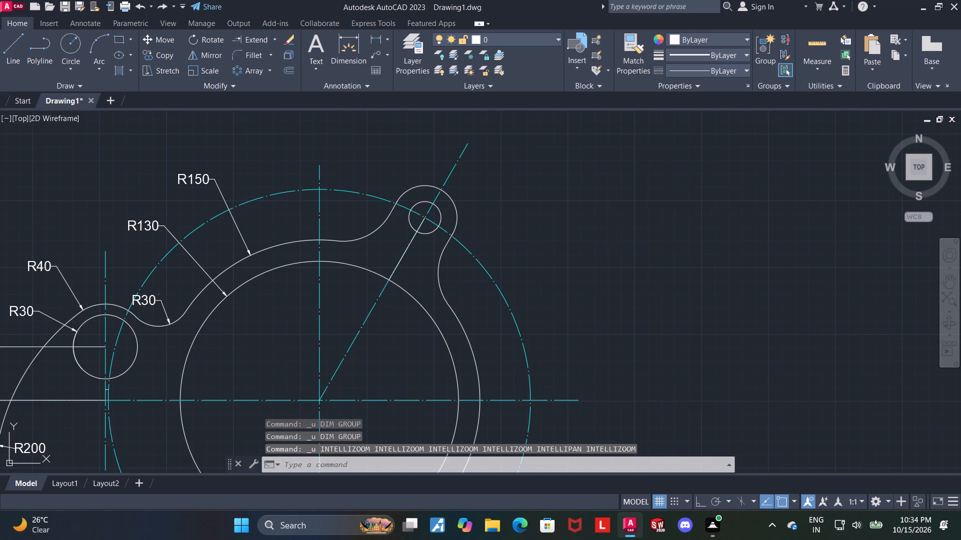
Undo the erase and trim cleanup and both fillets joining the lug to the R150 arc.
key("ctrl+z")
key("ctrl+z")
key("ctrl+z")
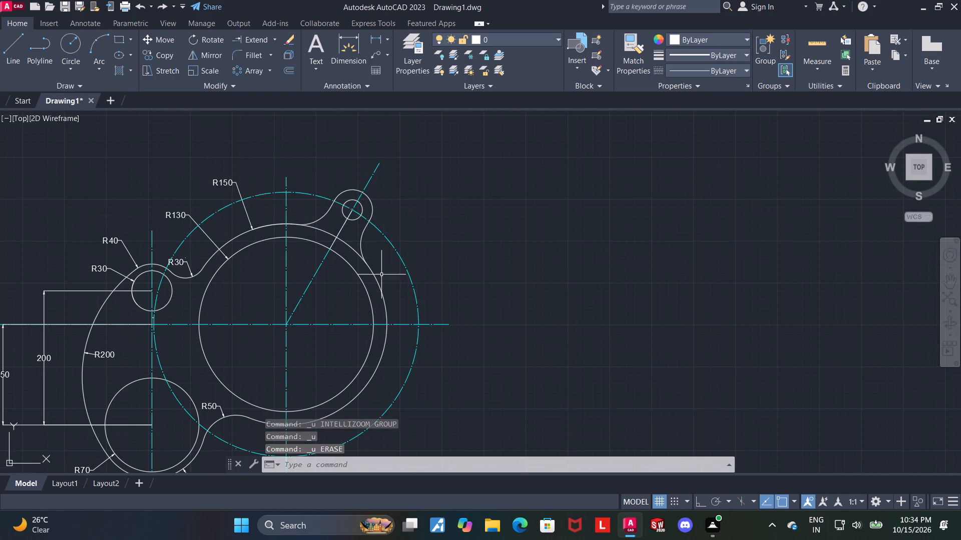
key("ctrl+z")
key("ctrl+z")
key("ctrl+z")
key("ctrl+z")
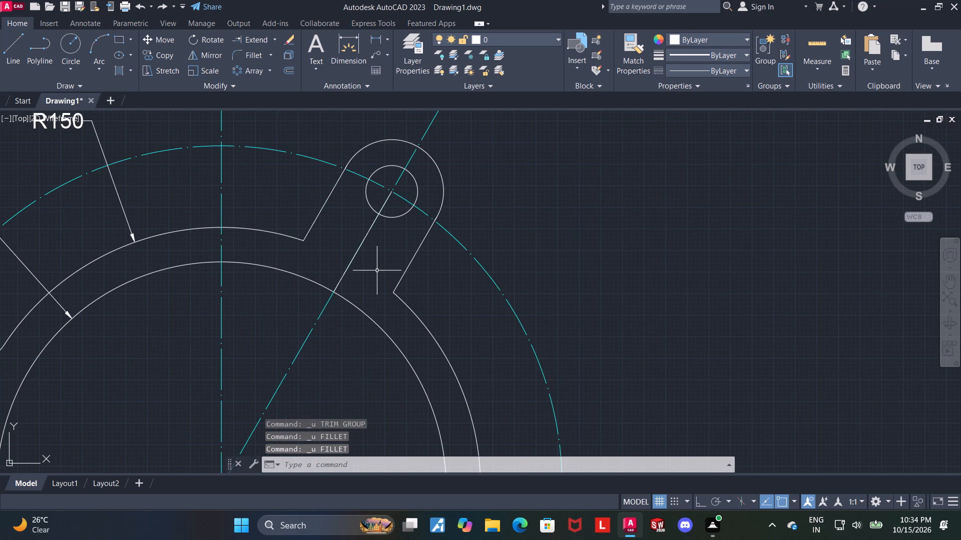
Undo the 60° line's colour change and the trimming and extending of the lug's side lines and circles.
scroll(438, 225, "up", 3)
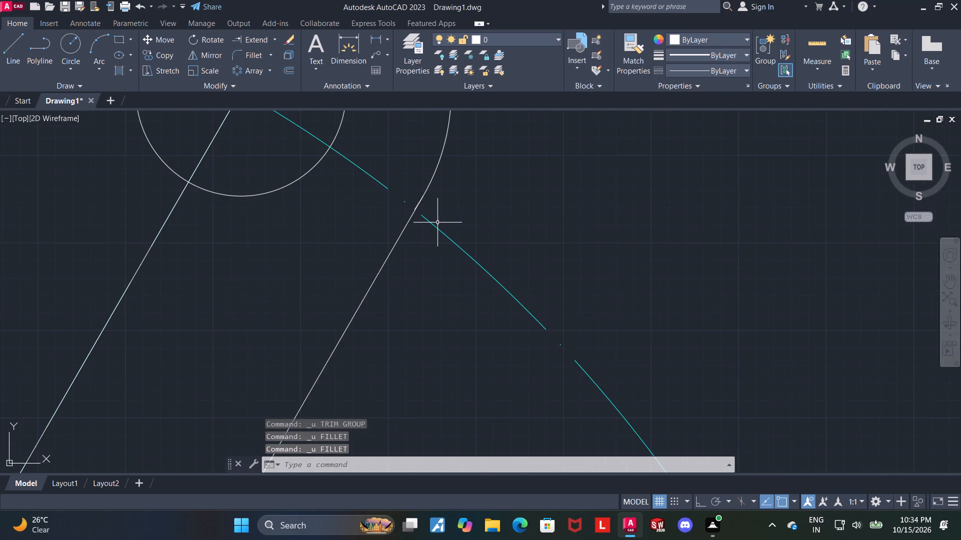
scroll(442, 233, "down", 3, "ctrl")
key("ctrl+z")
key("ctrl+z")
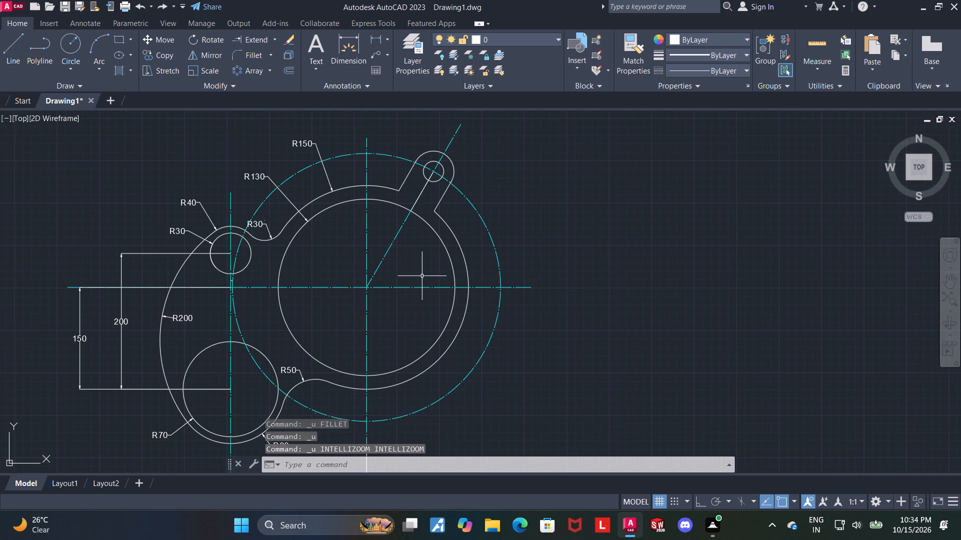
key("ctrl+z")
key("ctrl+z")
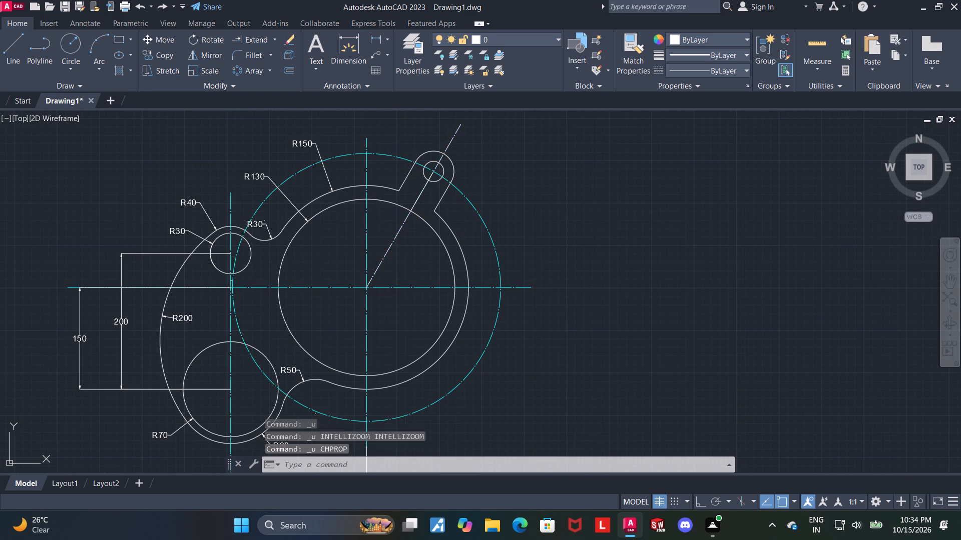
key("ctrl+z")
key("ctrl+z")
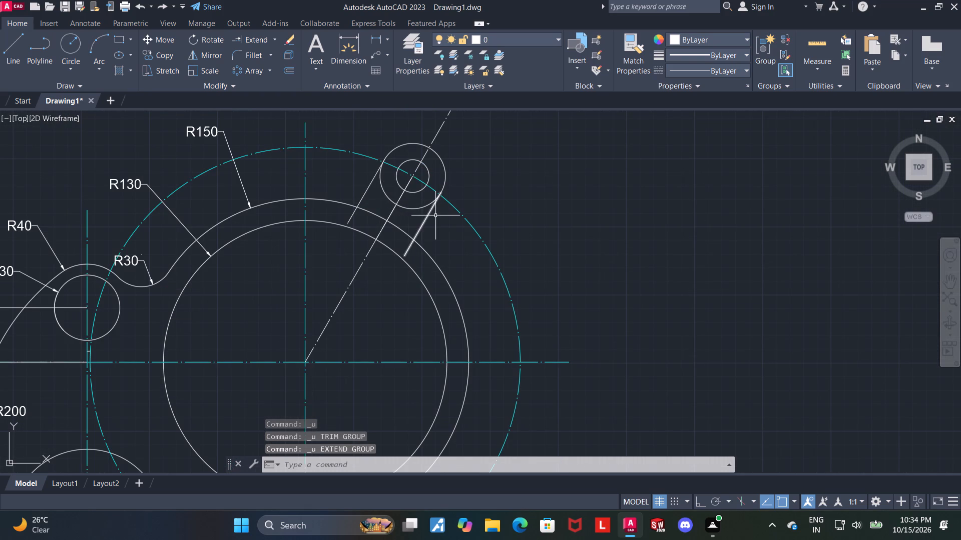
Undo both offset side lines of the lug and the line drawn along the 60° centreline.
key("ctrl+z")
key("ctrl+z")
key("ctrl+z")
Draw a line along the 60° centreline from the lug's hole centre to the R130 circle, with Ortho on.
scroll(410, 194, "up", 1)
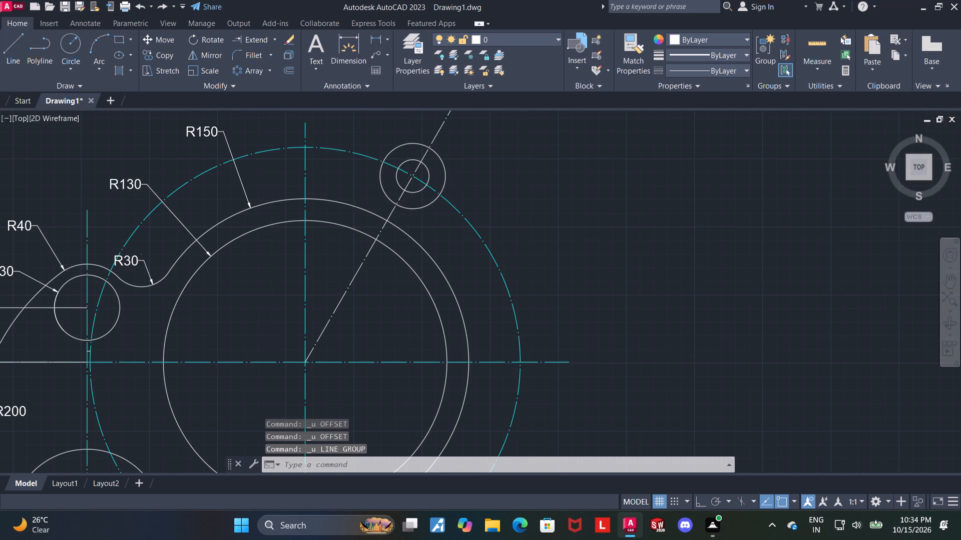
scroll(522, 165, "up", 1)
middle_click_drag(524, 166, 523, 194)
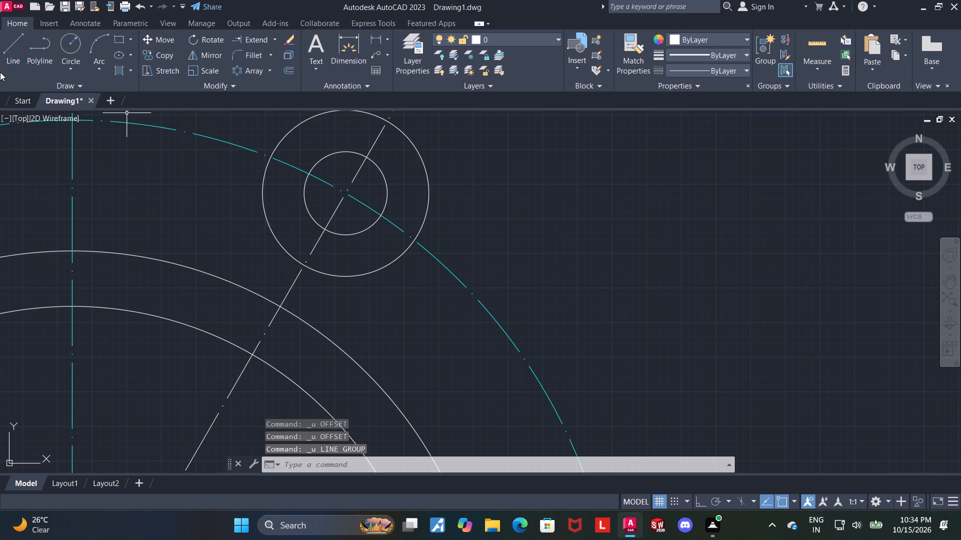
left_click(11, 48)
scroll(345, 194, "up", 5)
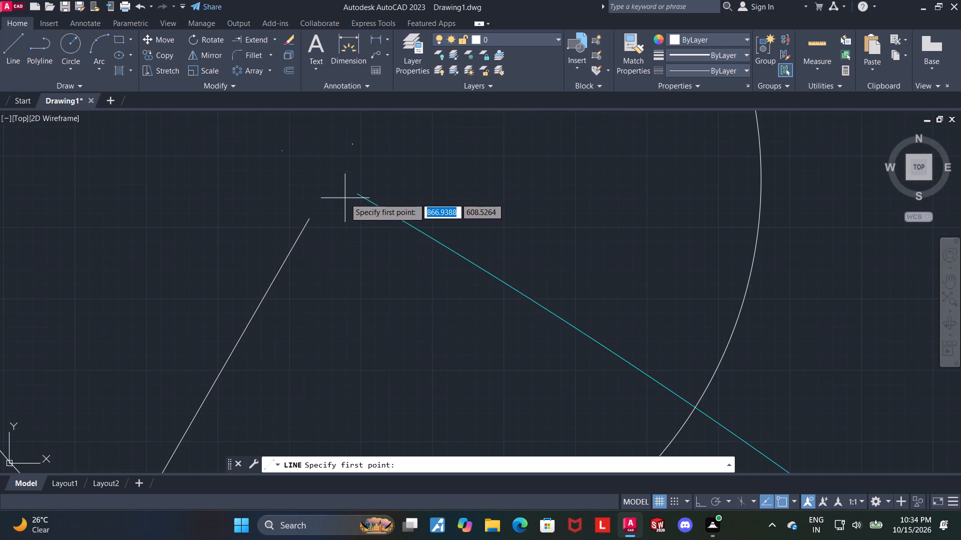
left_click(334, 177)
scroll(338, 189, "down", 5)
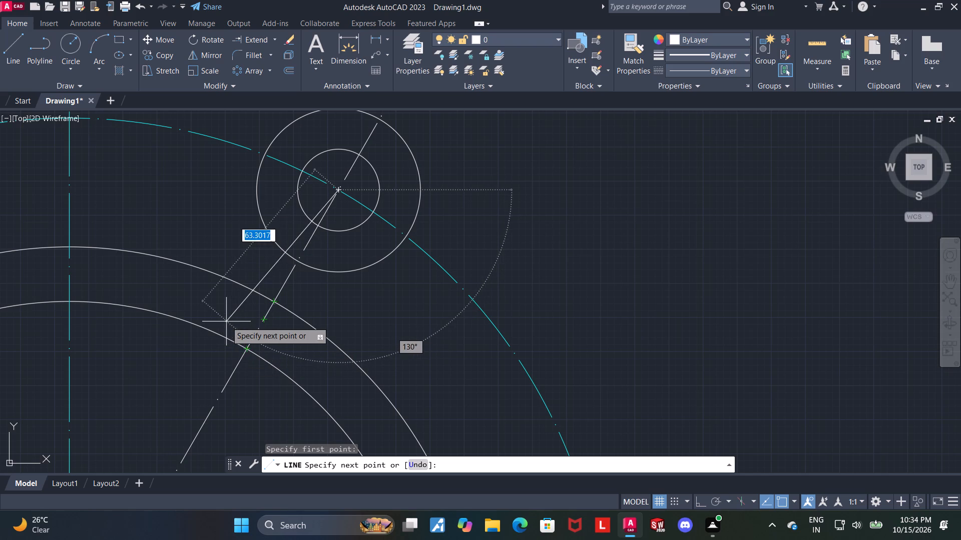
key("F8")
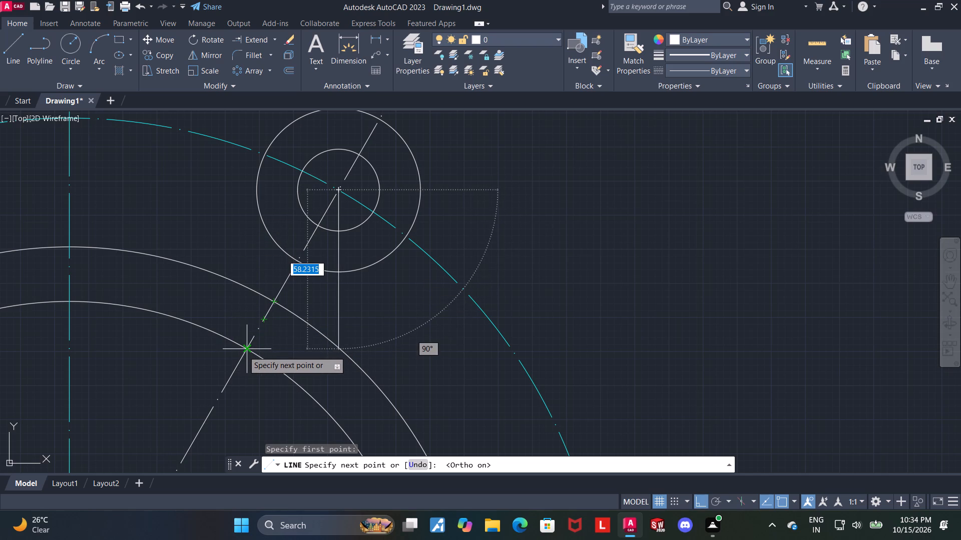
left_click(243, 351)
key("Escape")
key("Escape")
key("Escape")
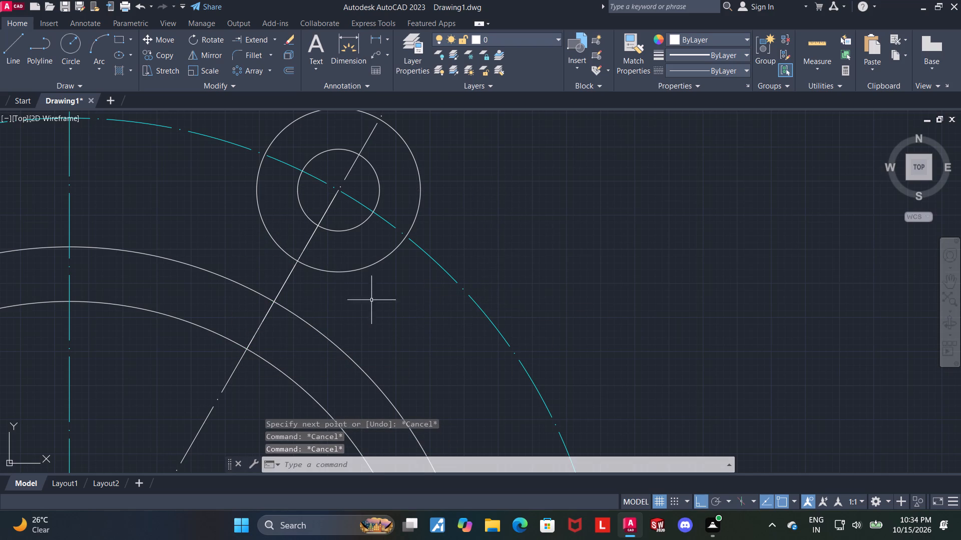
Offset the line along the 60° centreline by 30 to both sides as the lug's side lines.
left_click(288, 278)
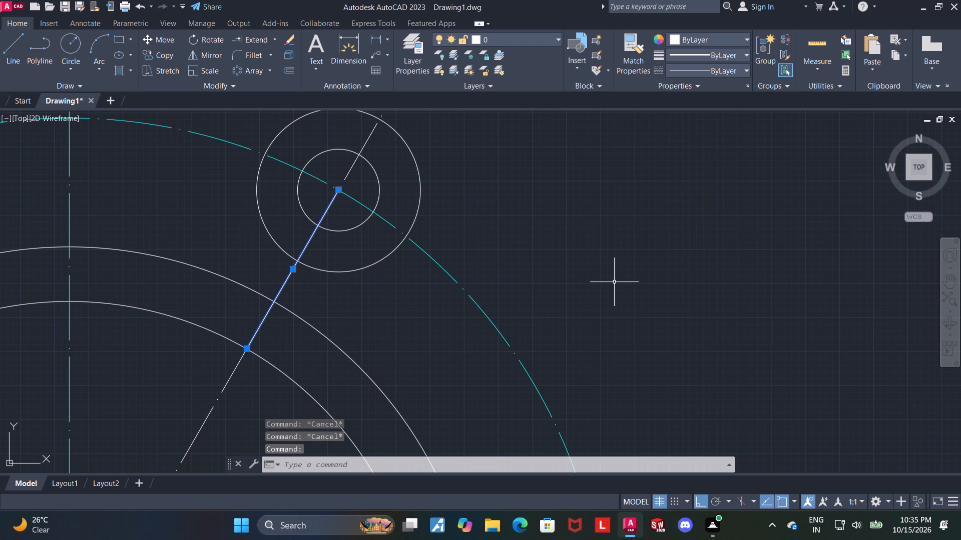
type("offset")
key("Return")
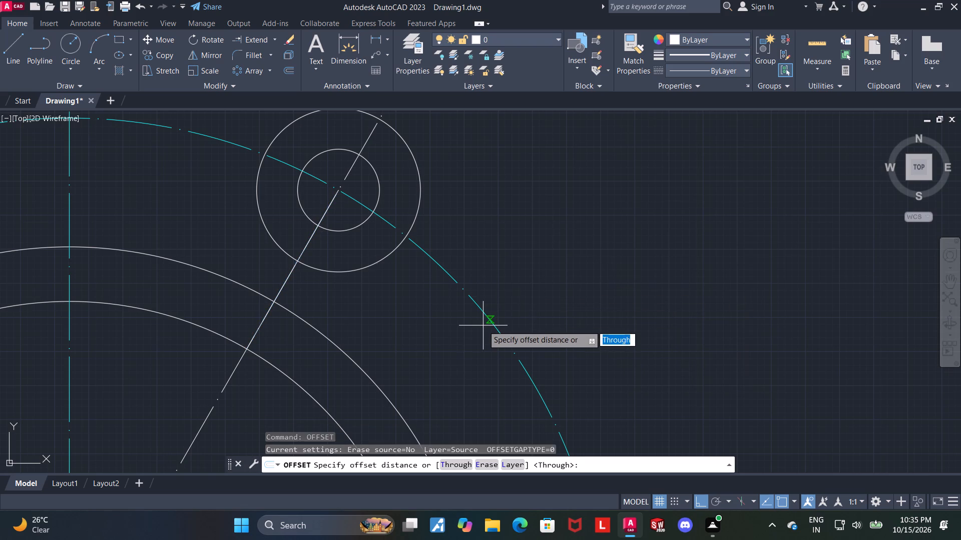
key("Return")
type("30")
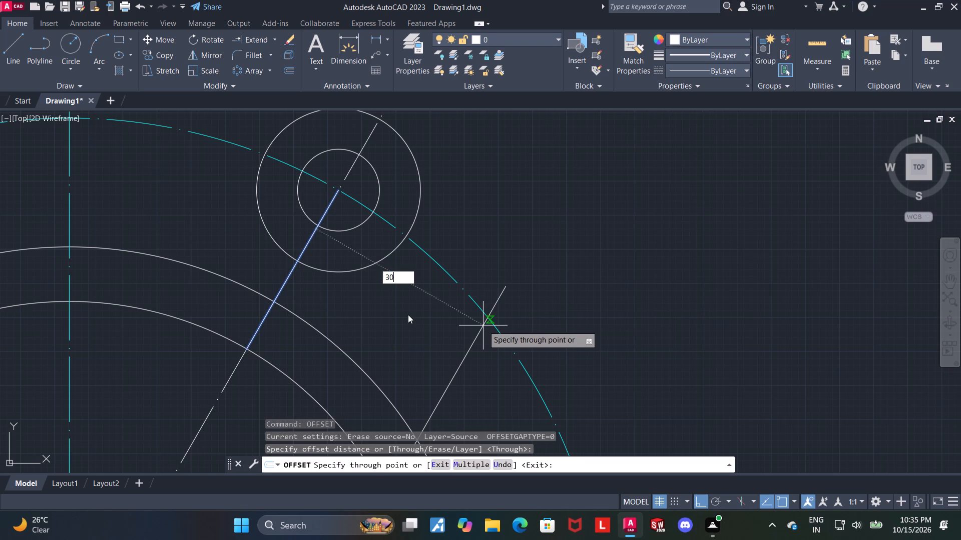
key("Return")
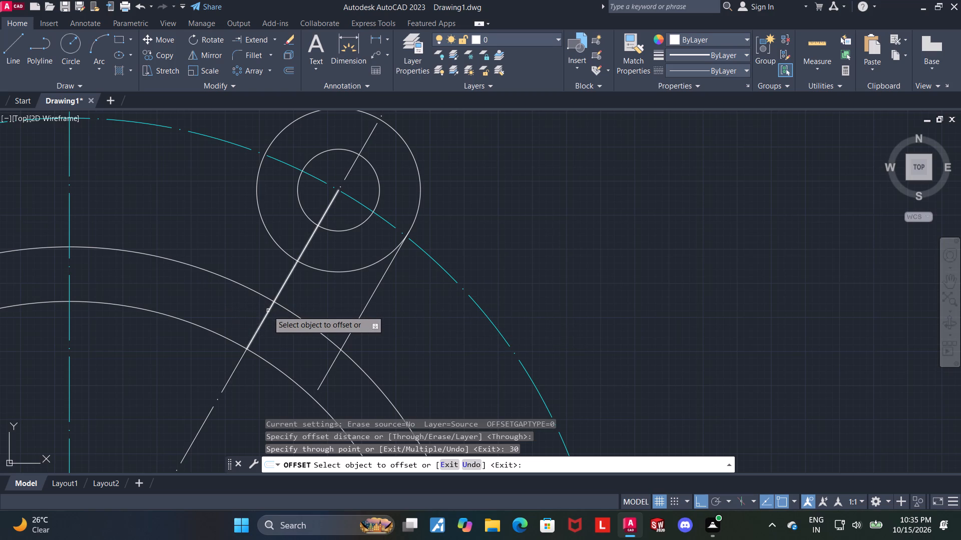
left_click(271, 312)
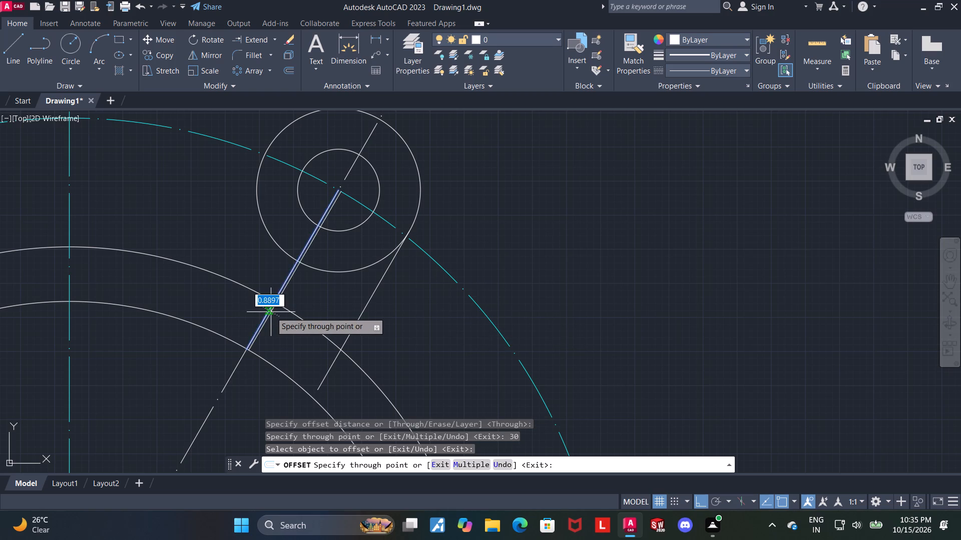
type("30")
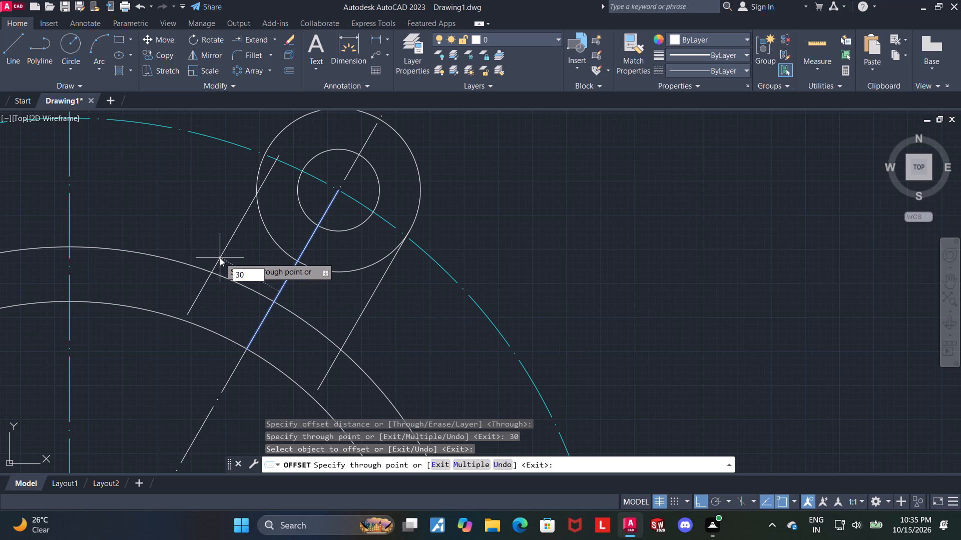
key("Return")
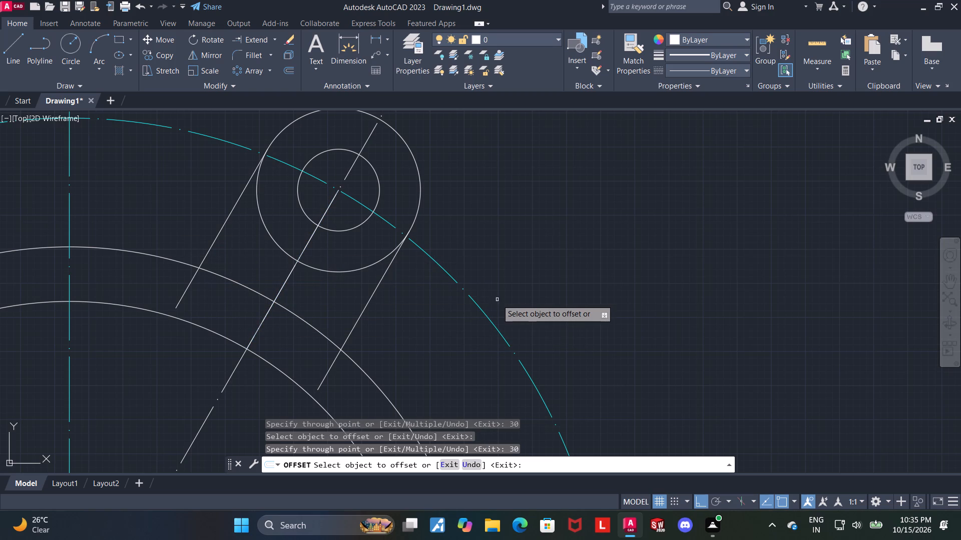
key("Return")
key("Return")
key("Escape")
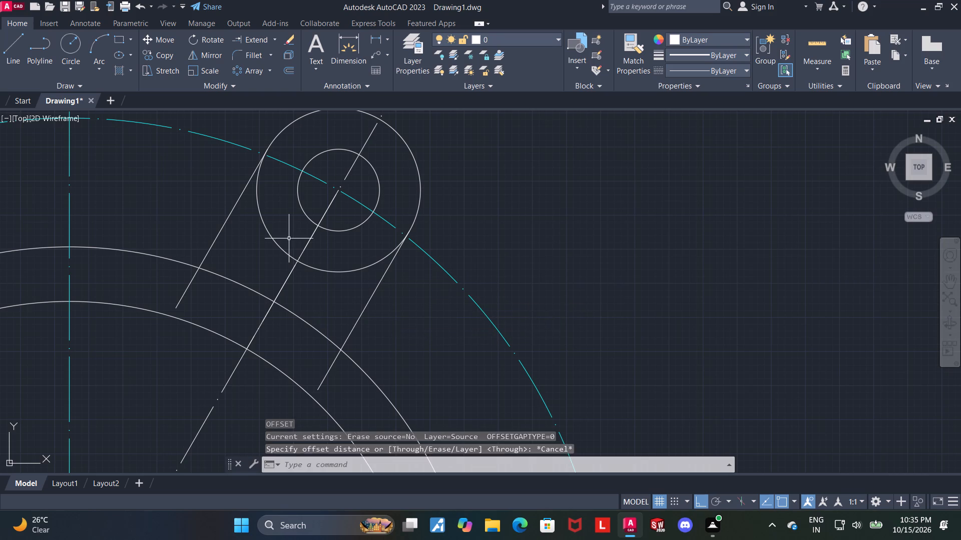
key("Escape")
key("Escape")
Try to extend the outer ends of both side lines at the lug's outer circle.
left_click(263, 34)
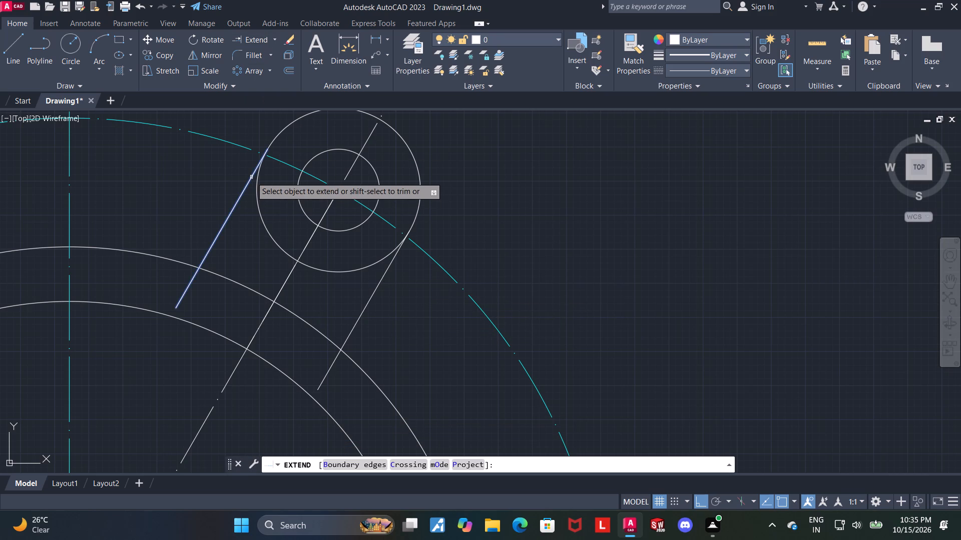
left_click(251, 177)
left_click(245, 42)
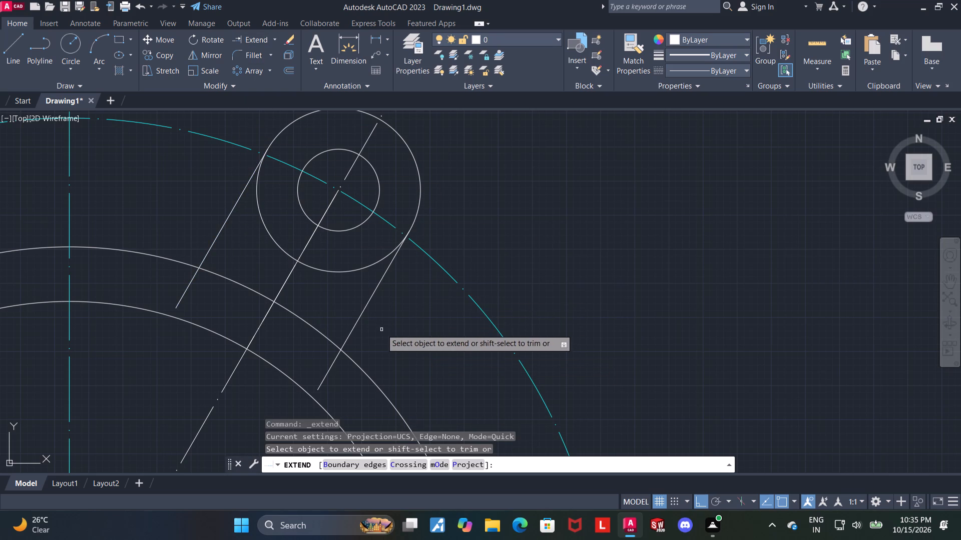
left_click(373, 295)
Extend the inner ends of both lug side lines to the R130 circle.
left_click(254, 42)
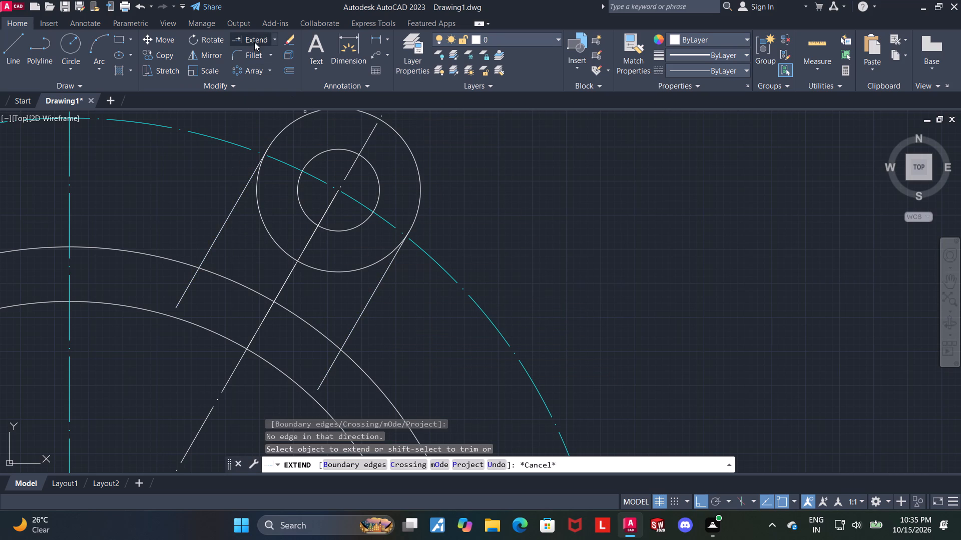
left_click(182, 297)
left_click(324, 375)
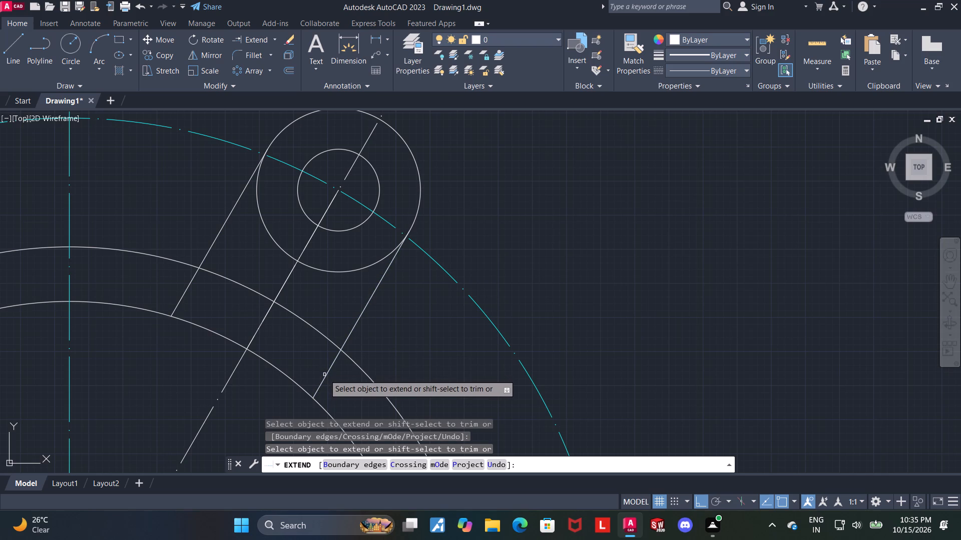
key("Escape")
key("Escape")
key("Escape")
Trim the R150 arc between the lug's side lines and the side-line ends inside the R150 arc.
left_click(278, 33)
left_click(261, 65)
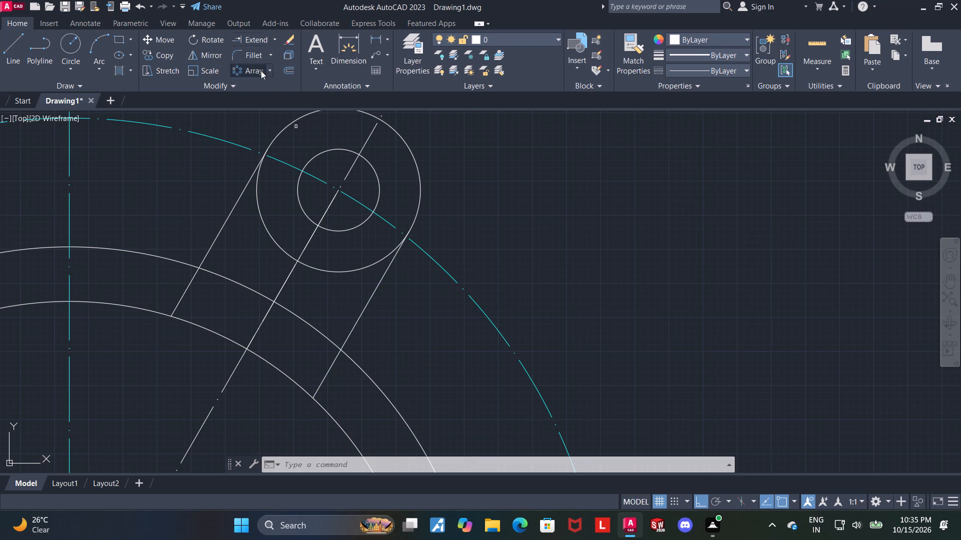
scroll(289, 118, "down", 1)
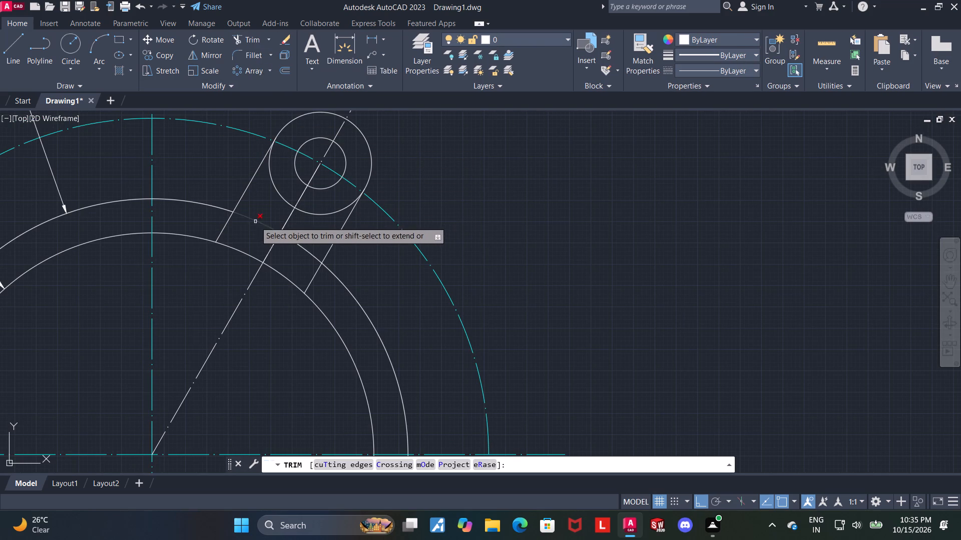
left_click(255, 221)
left_click(296, 245)
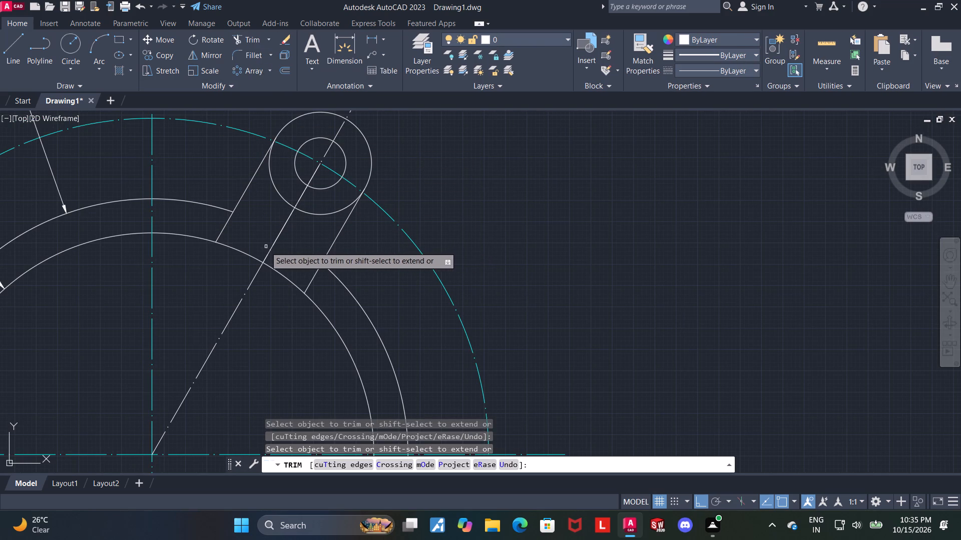
left_click(222, 227)
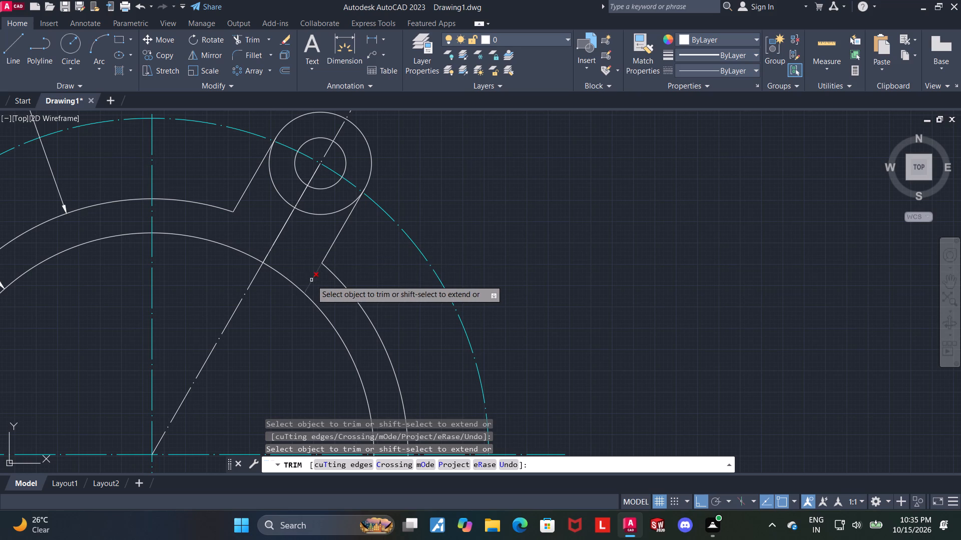
left_click(311, 279)
Trim the inner half of the lug's outer circle between the two side lines.
scroll(312, 277, "down", 1)
scroll(305, 177, "up", 1)
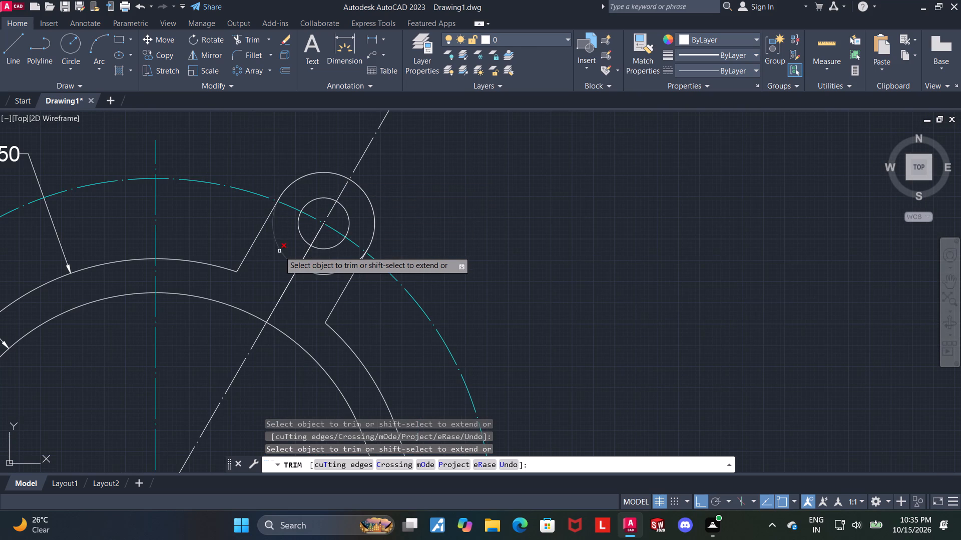
left_click(279, 251)
left_click(315, 271)
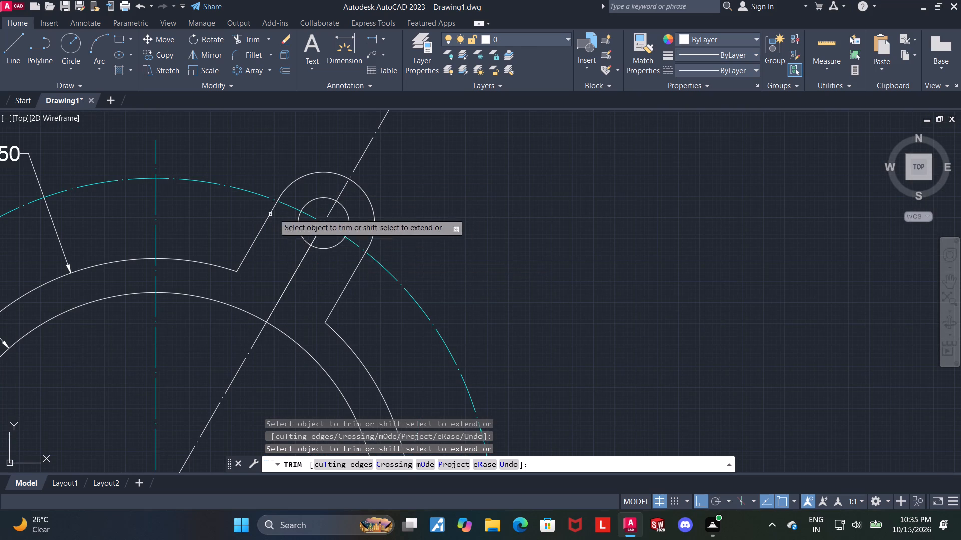
key("Escape")
key("Escape")
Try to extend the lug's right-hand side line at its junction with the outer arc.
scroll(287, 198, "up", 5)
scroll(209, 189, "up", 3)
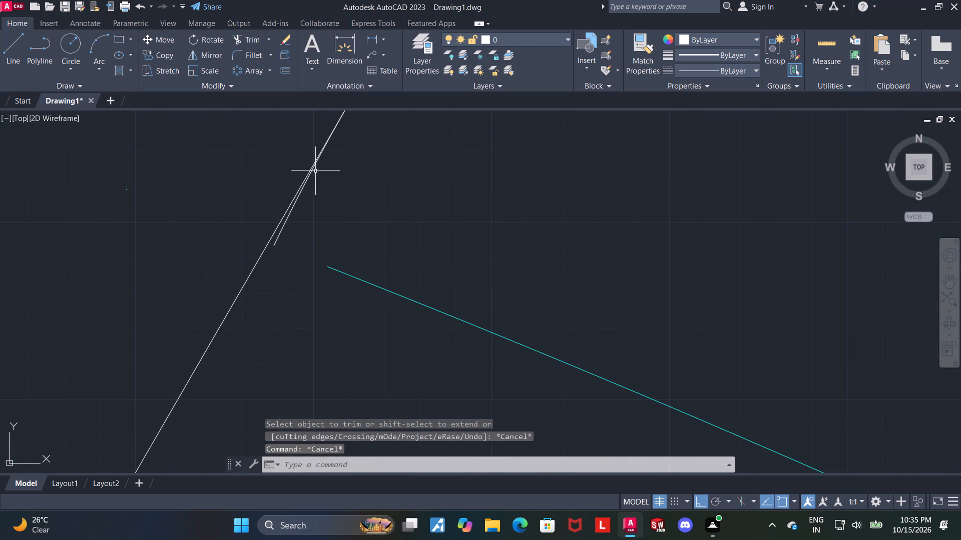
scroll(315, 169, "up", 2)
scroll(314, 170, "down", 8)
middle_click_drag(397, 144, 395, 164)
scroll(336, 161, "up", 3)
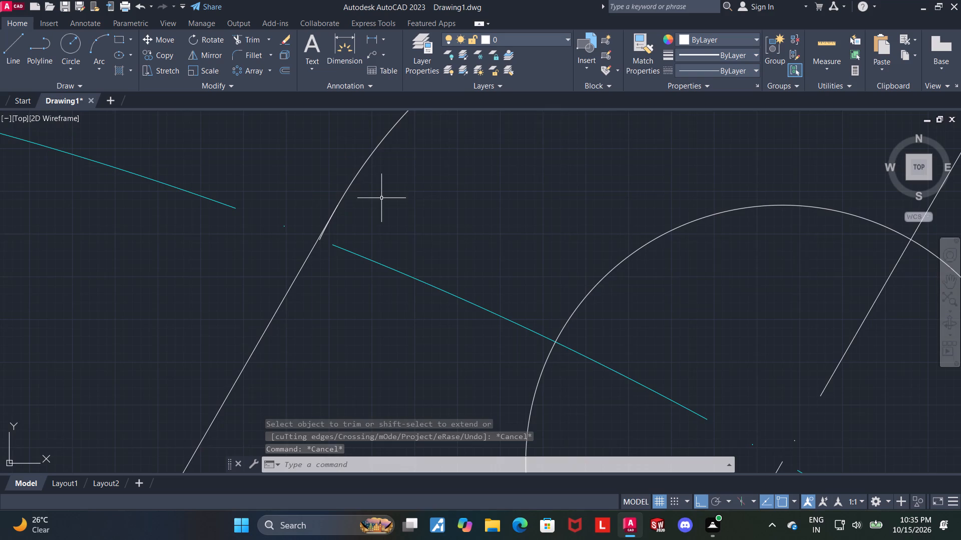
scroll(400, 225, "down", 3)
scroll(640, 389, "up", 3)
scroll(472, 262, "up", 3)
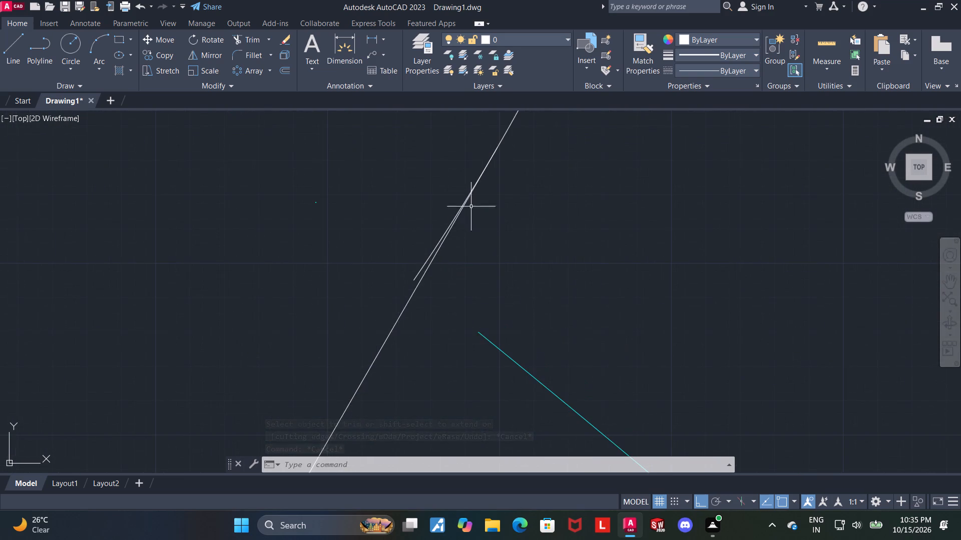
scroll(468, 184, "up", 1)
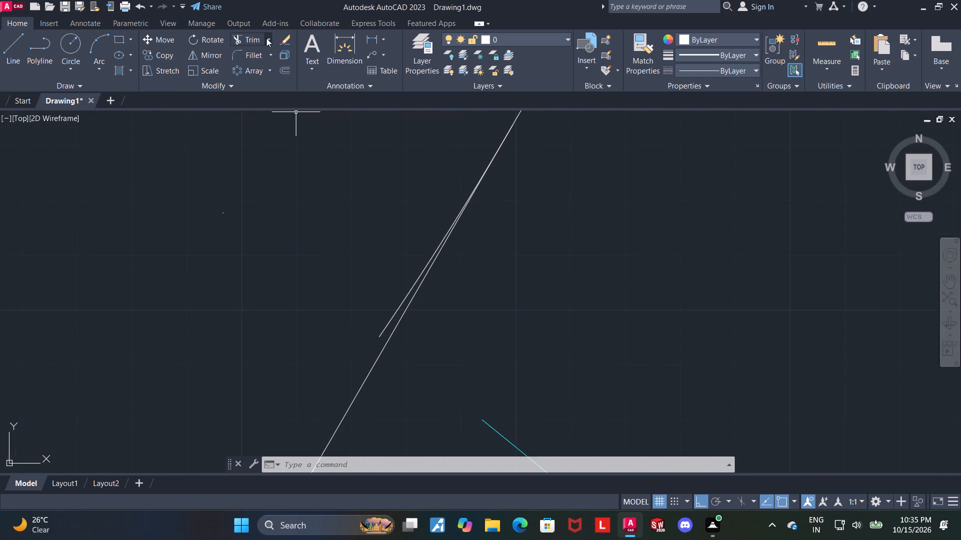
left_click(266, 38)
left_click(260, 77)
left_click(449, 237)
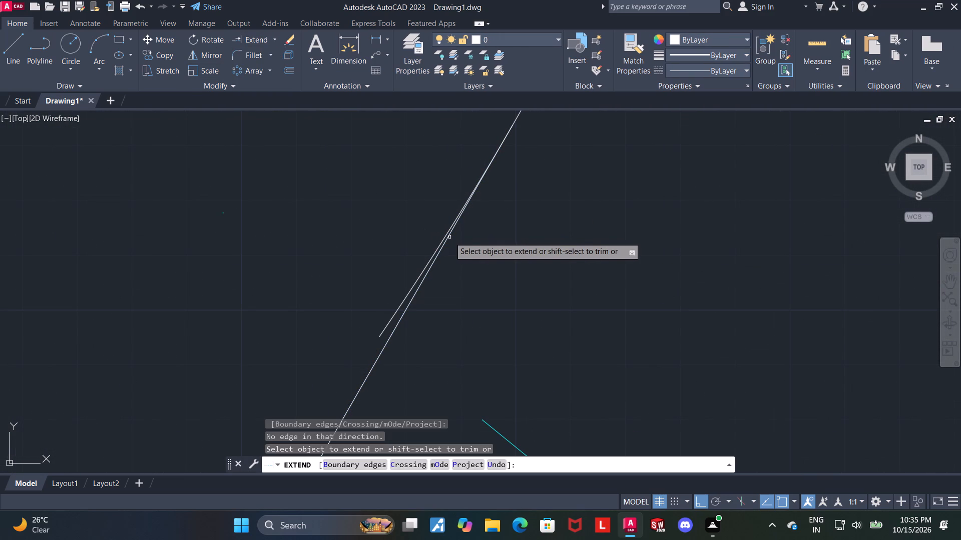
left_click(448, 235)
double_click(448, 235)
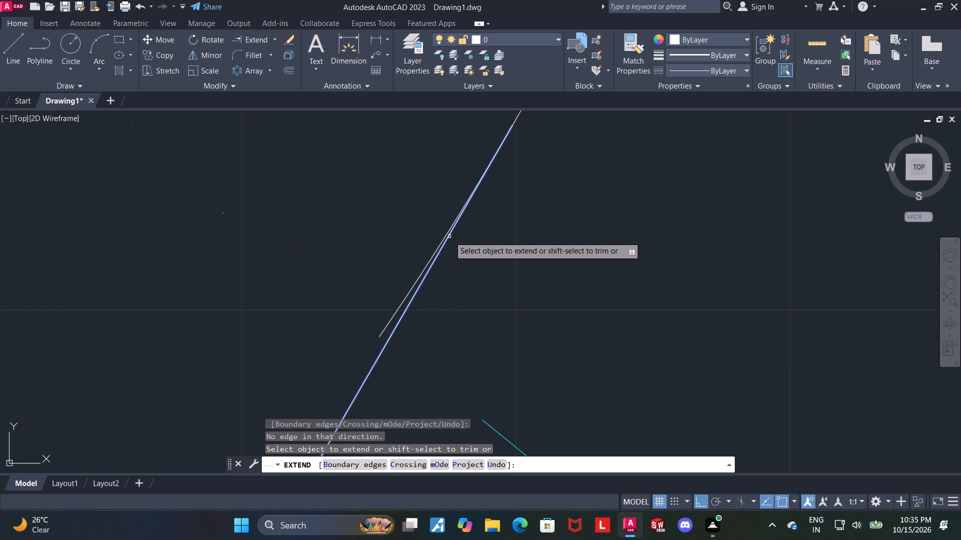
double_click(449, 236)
Trim the outer arc's short overhang at its junction with the lug's right-hand side line.
left_click(273, 43)
left_click(261, 63)
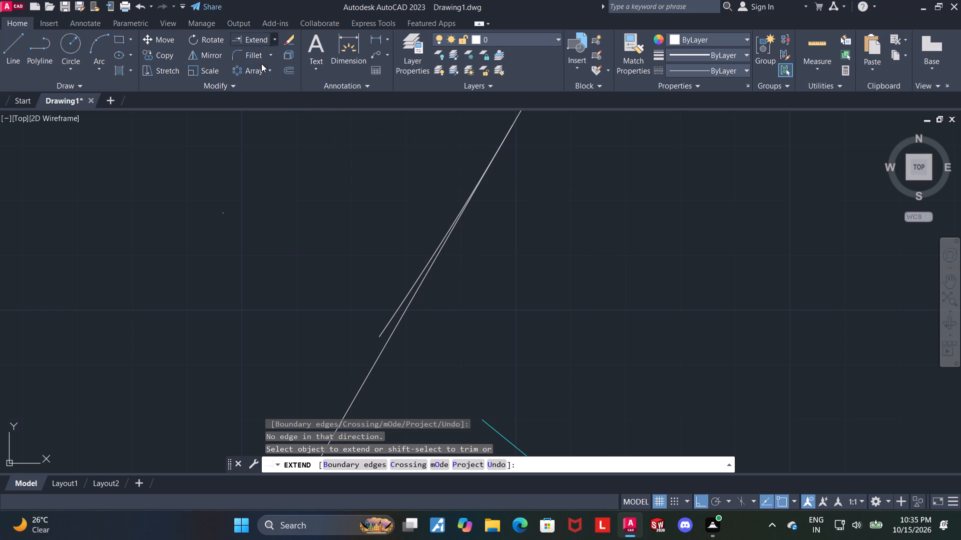
left_click(388, 320)
scroll(385, 308, "down", 5)
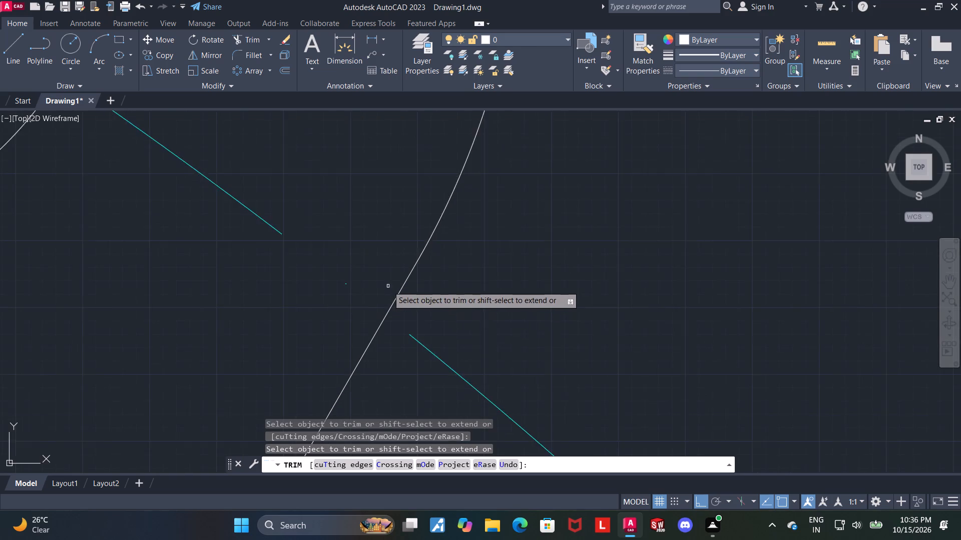
scroll(388, 286, "down", 2)
scroll(190, 147, "up", 5)
key("Escape")
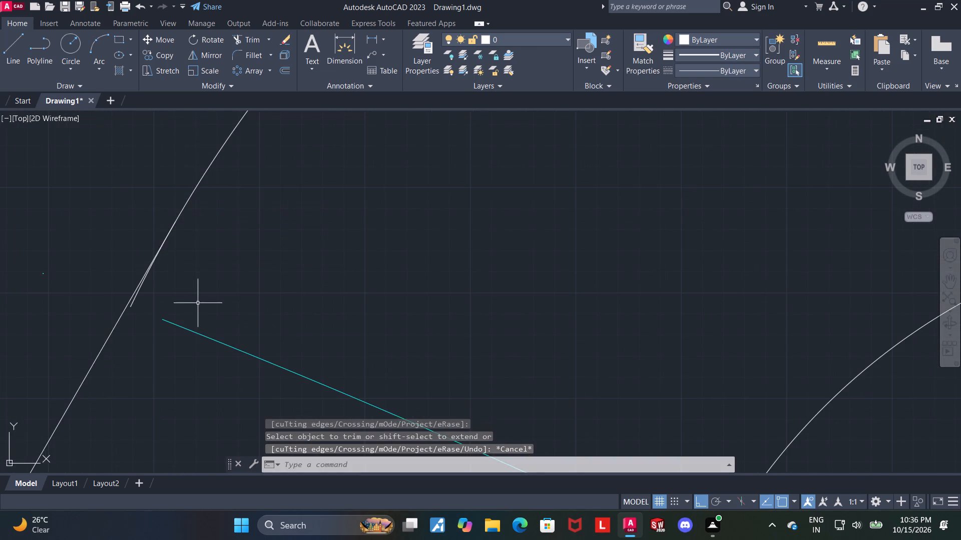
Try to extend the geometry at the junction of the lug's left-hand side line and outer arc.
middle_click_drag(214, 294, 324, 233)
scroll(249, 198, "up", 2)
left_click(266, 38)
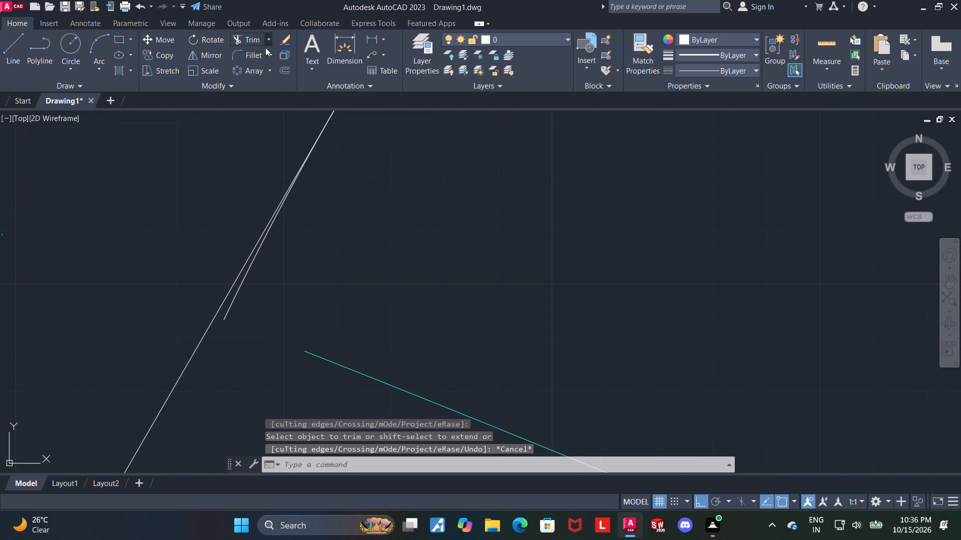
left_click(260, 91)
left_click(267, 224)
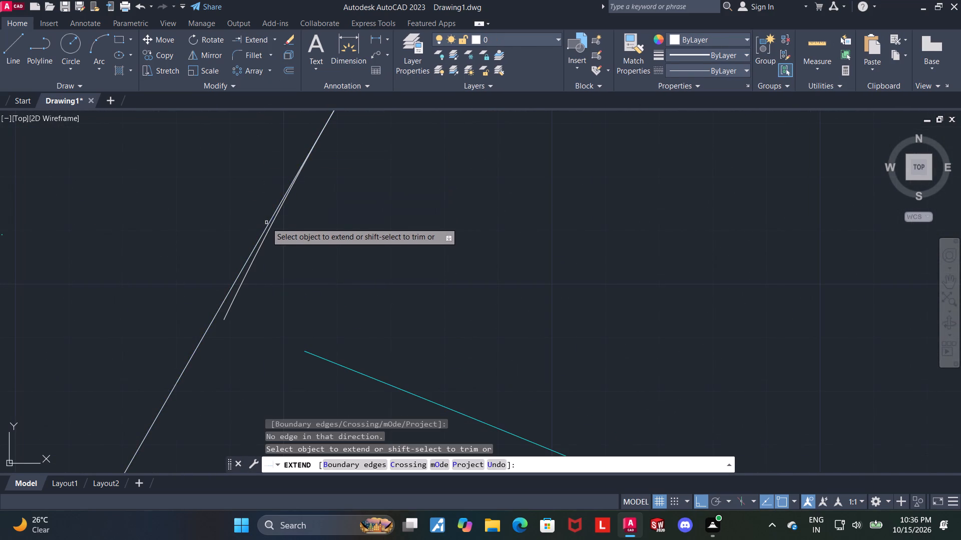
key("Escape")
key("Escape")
Trim the outer arc's short overhang at its junction with the lug's left-hand side line.
left_click(275, 41)
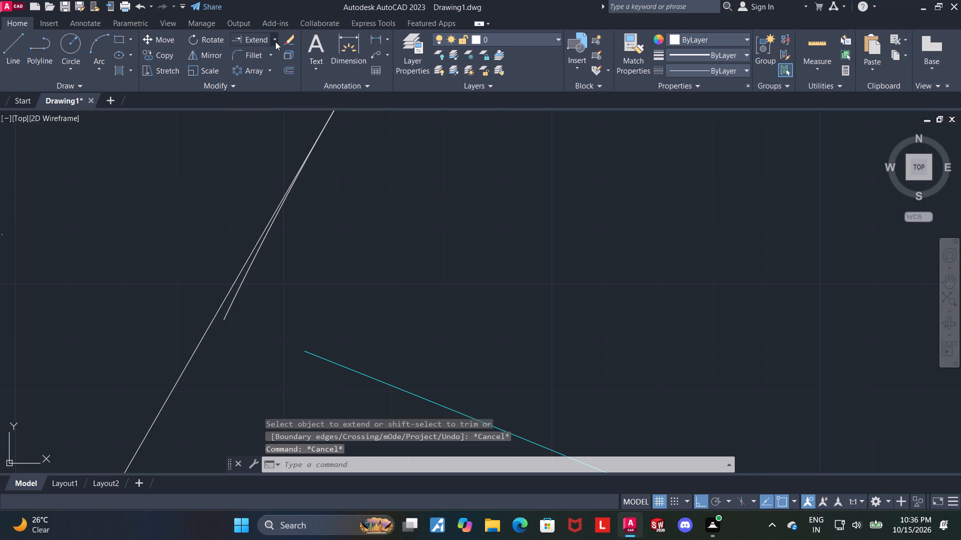
left_click(261, 60)
left_click(257, 253)
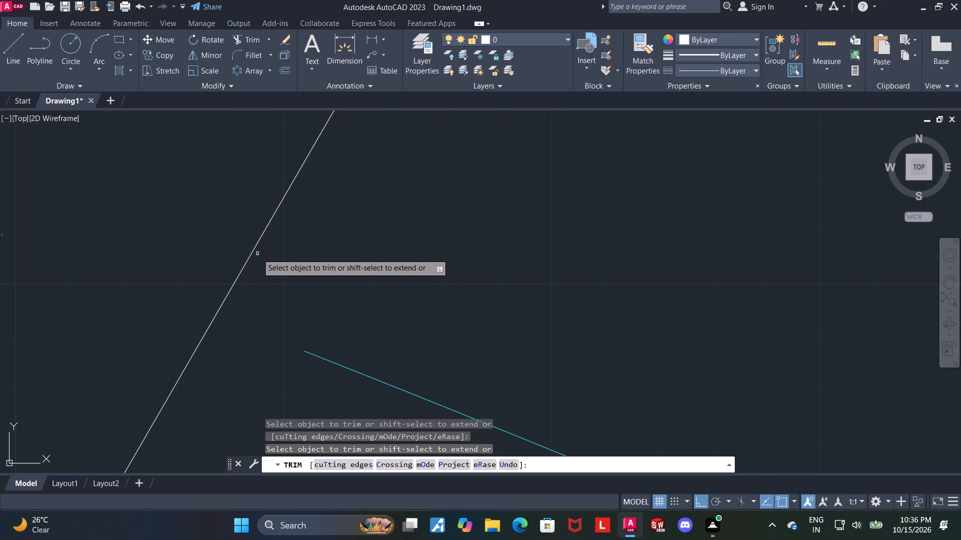
scroll(257, 253, "down", 8)
middle_click_drag(577, 372, 589, 320)
key("Escape")
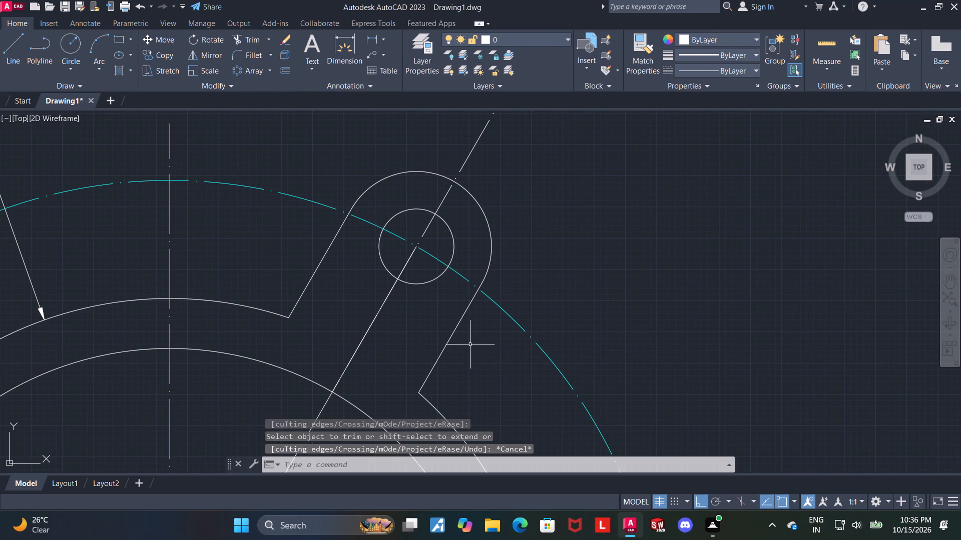
key("Escape")
Fillet the corner between the R150 arc and the lug's left-hand side line with radius 50.
middle_click_drag(477, 354, 475, 312)
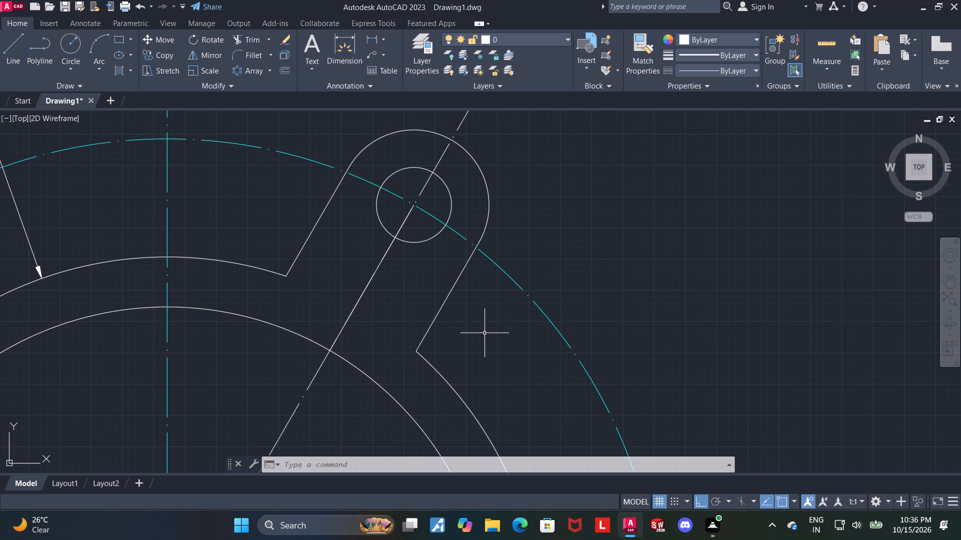
scroll(485, 333, "down", 1)
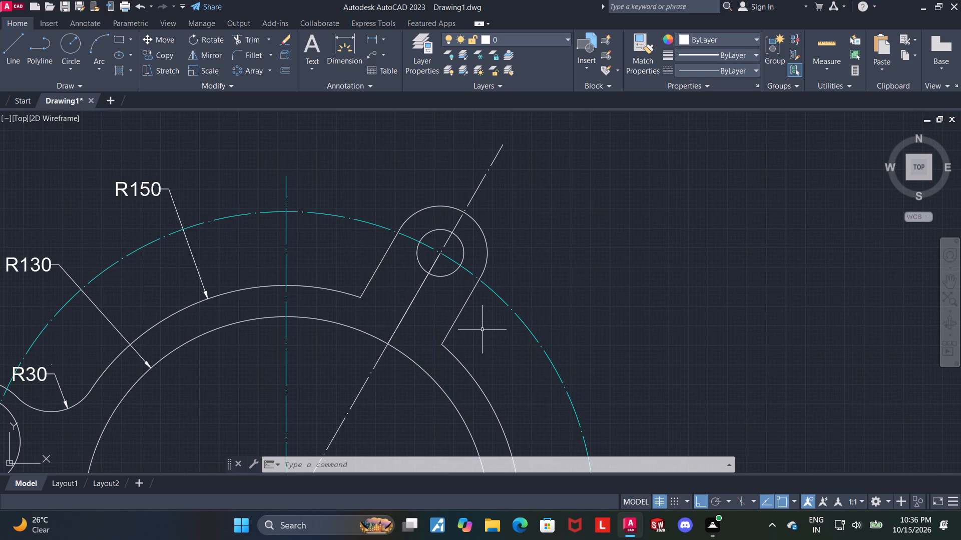
key("f")
key("Return")
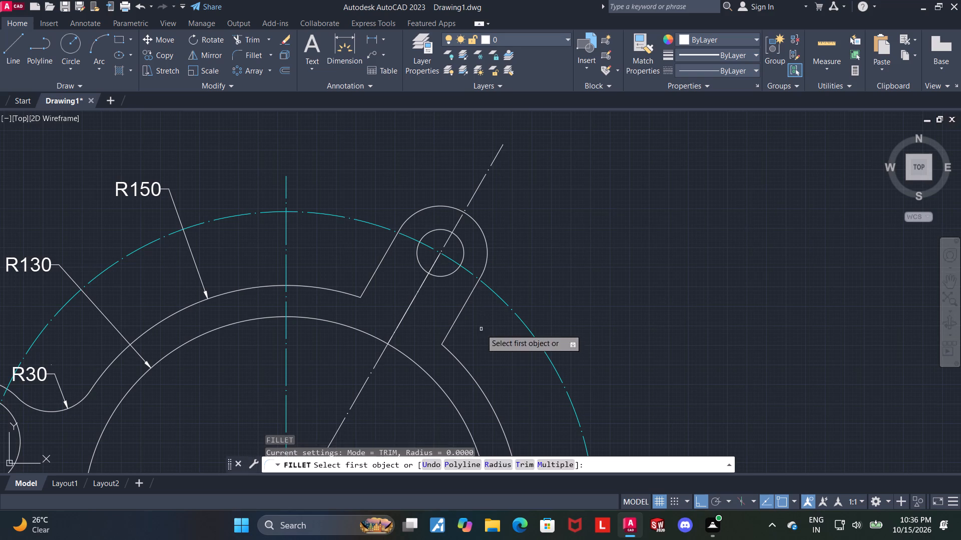
key("r")
key("Return")
type("50")
key("Return")
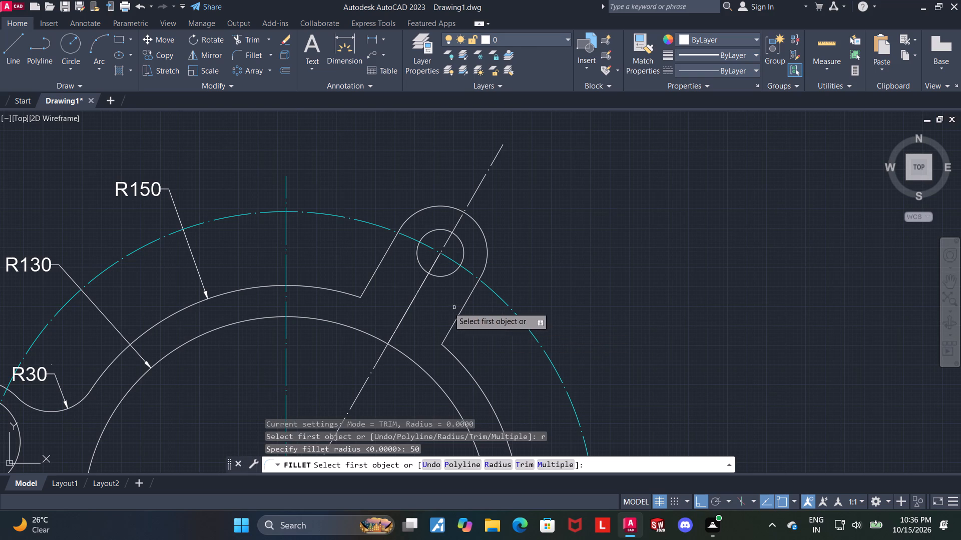
left_click(346, 293)
left_click(364, 291)
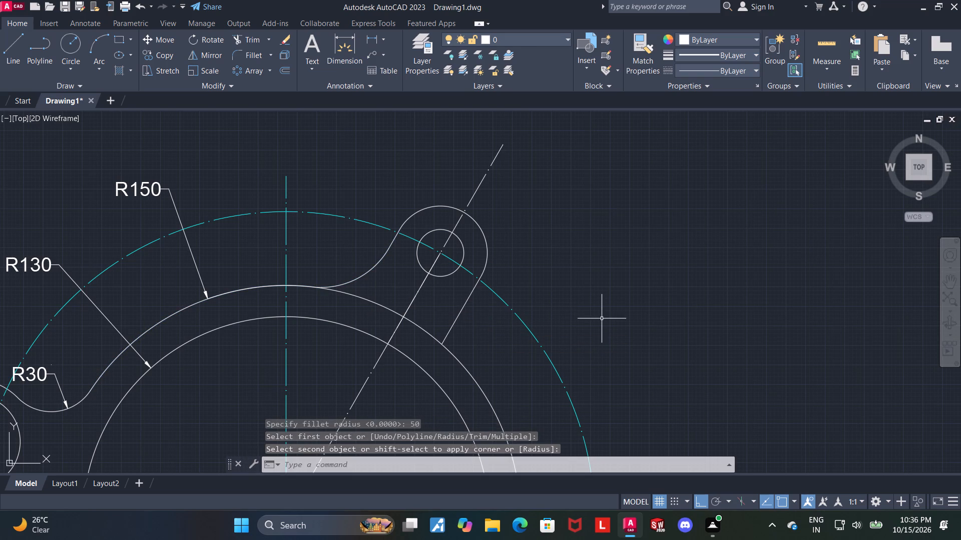
Fillet the corner between the lug's right-hand side line and the R150 arc with radius 50.
key("f")
key("Return")
key("r")
key("Return")
type("50")
key("Return")
left_click(449, 335)
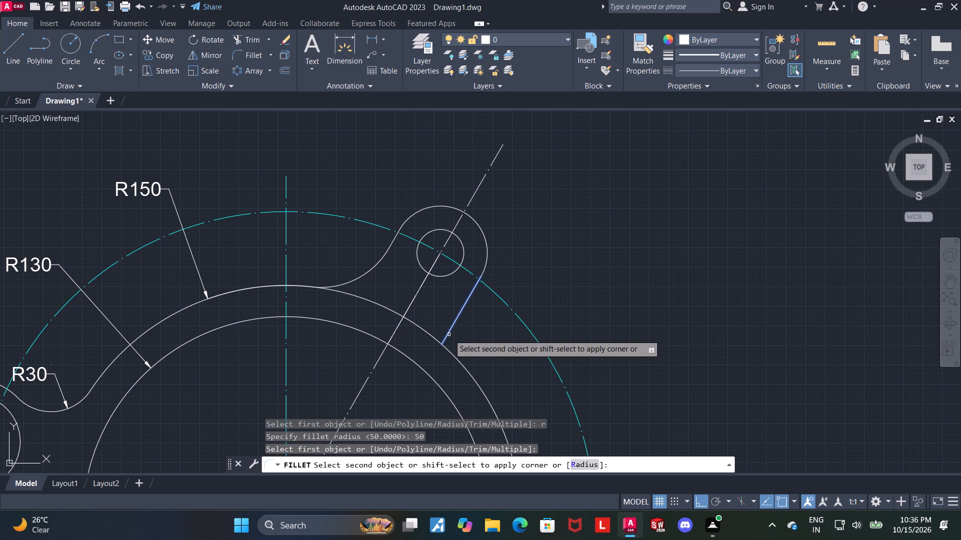
left_click(450, 353)
key("Escape")
key("Escape")
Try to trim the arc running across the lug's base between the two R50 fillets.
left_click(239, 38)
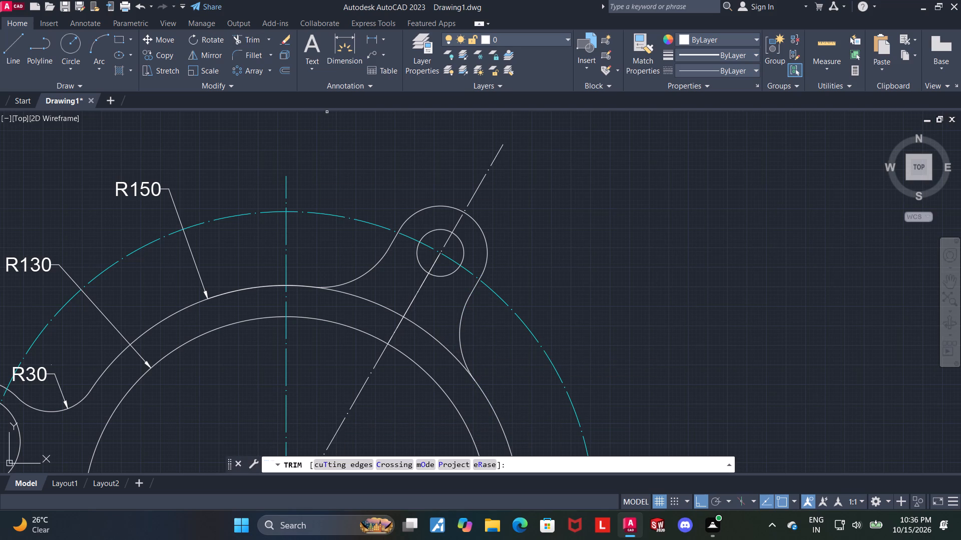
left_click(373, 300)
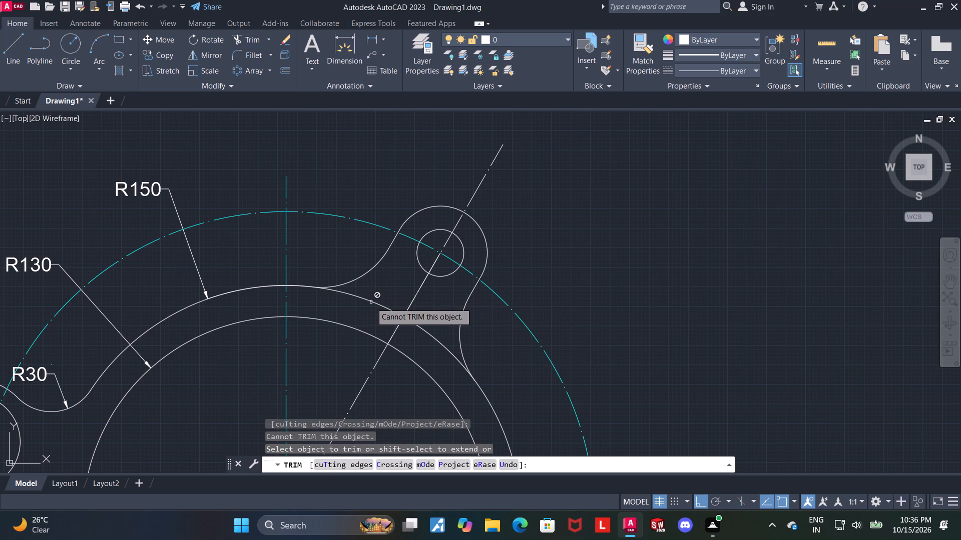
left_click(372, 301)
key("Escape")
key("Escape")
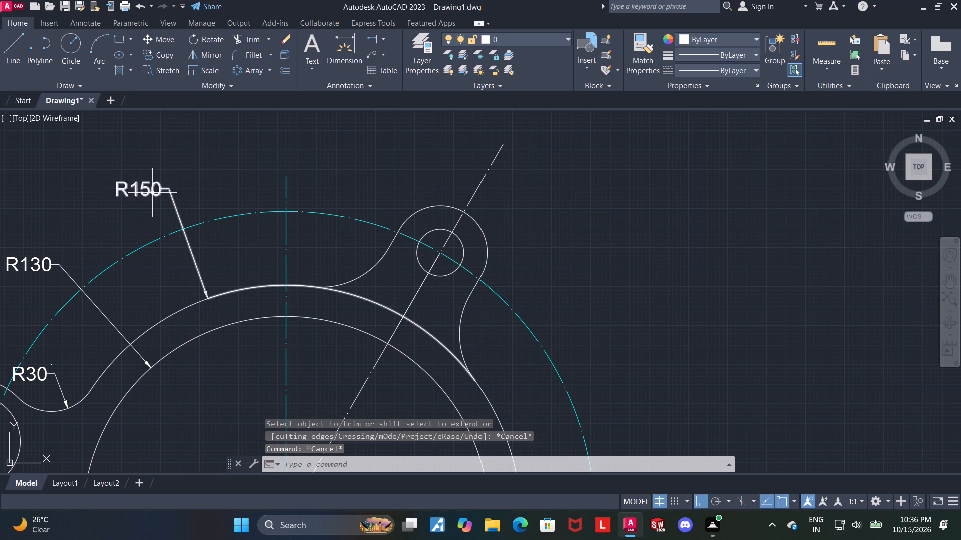
Delete the R150 radius dimension, whose extension arc runs across the lug's base.
left_click(152, 193)
key("Delete")
Dimension the R150 arc's radius again, placing the text outside the construction circle above the R130 dimension.
scroll(218, 194, "down", 1)
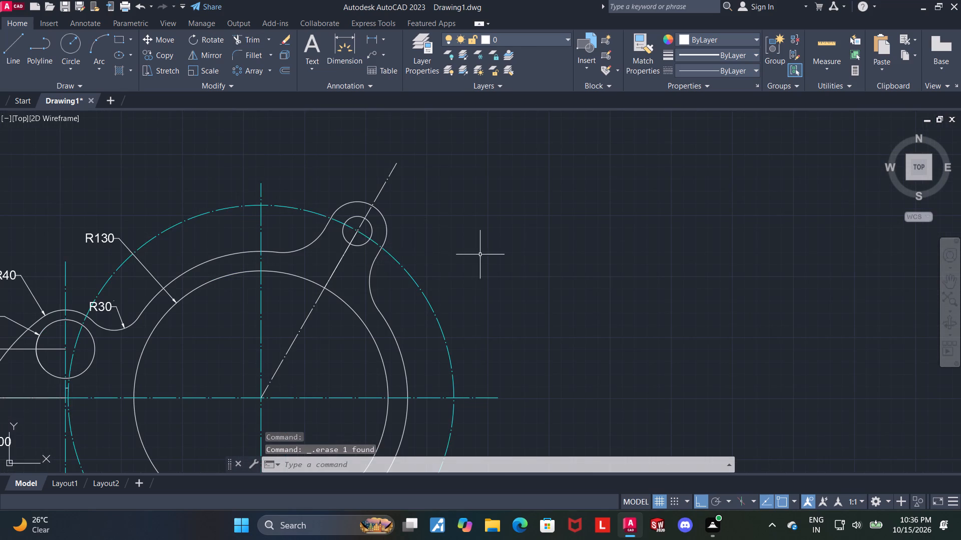
middle_click_drag(480, 254, 548, 235)
scroll(557, 232, "down", 1)
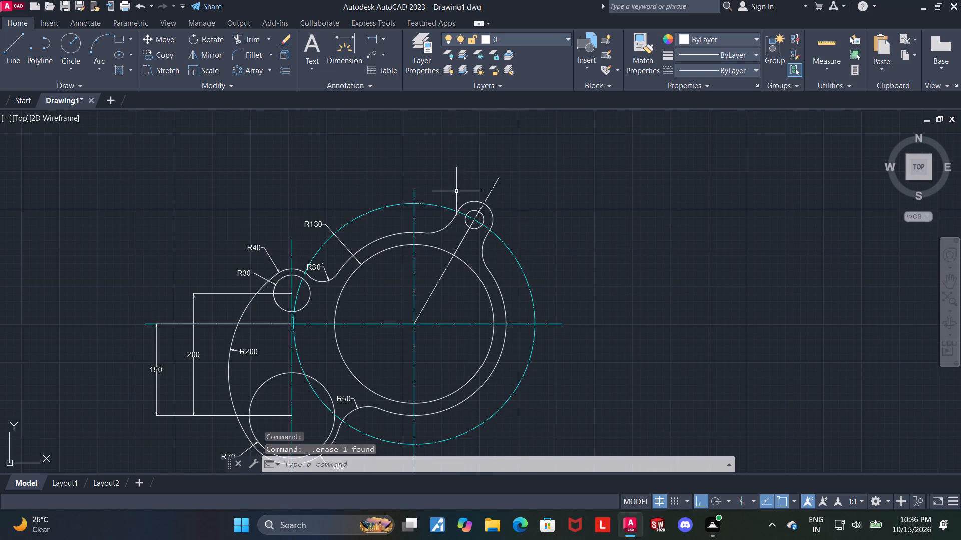
scroll(456, 191, "up", 1)
key("Escape")
left_click(347, 46)
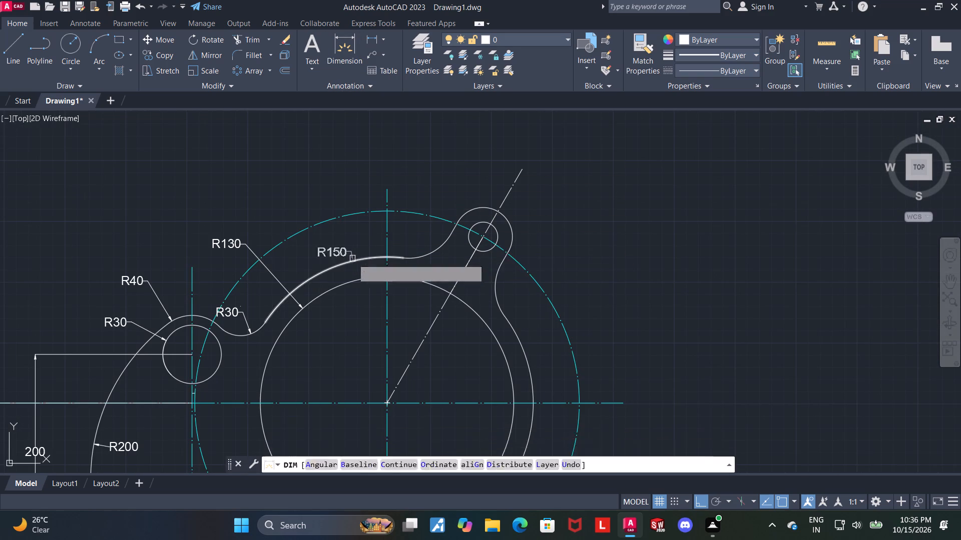
left_click(355, 261)
left_click(325, 186)
key("Escape")
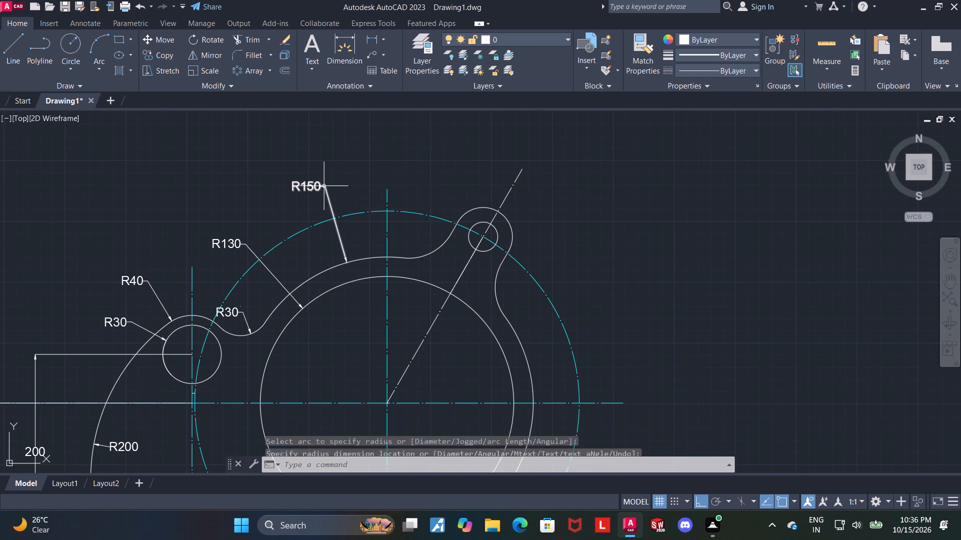
Create a polar array of the lug's fillets, side lines, outer arc and small circle about the R130 circle's centre.
scroll(323, 190, "down", 1)
middle_click_drag(579, 270, 571, 244)
scroll(471, 226, "up", 1)
key("Escape")
left_click(344, 177)
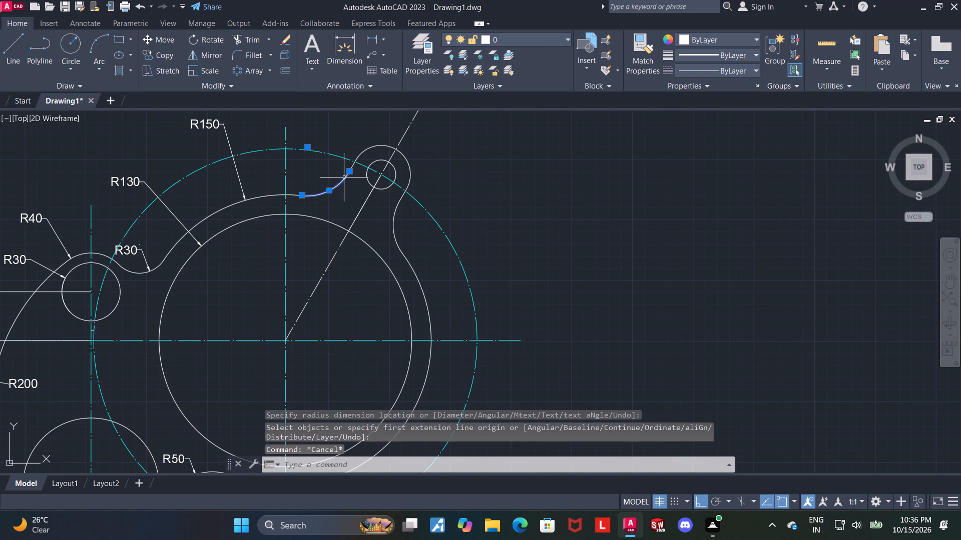
scroll(359, 160, "up", 1)
left_click(350, 166)
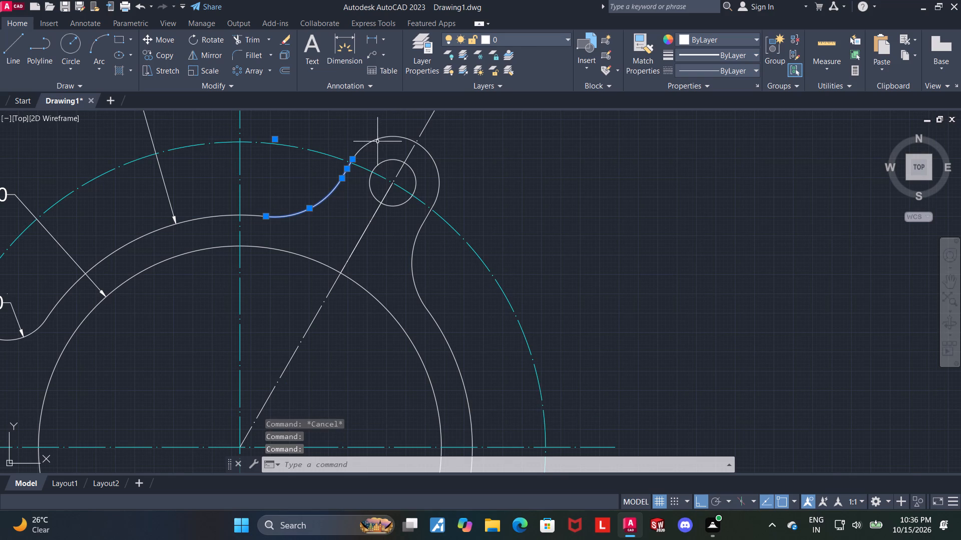
left_click(375, 139)
left_click(427, 215)
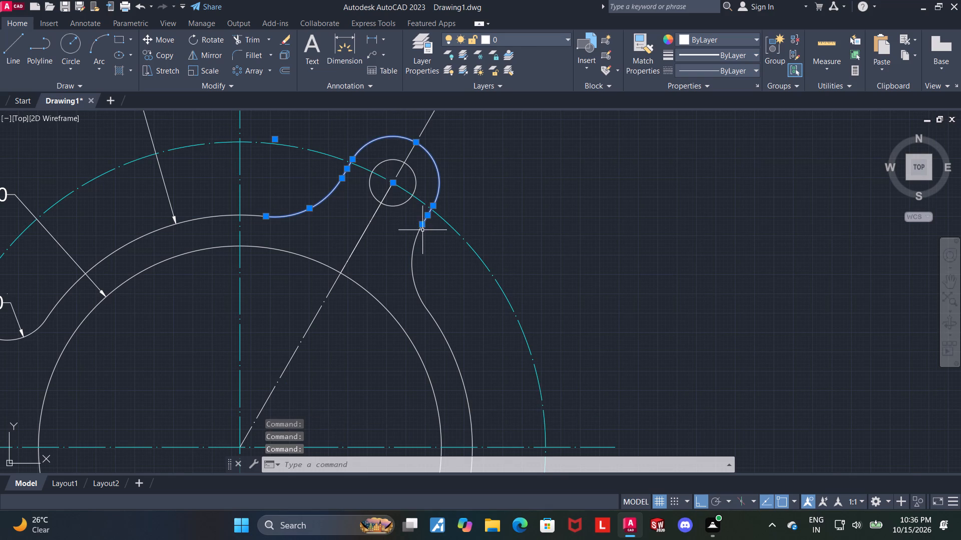
left_click(418, 232)
left_click(398, 205)
scroll(441, 212, "down", 1)
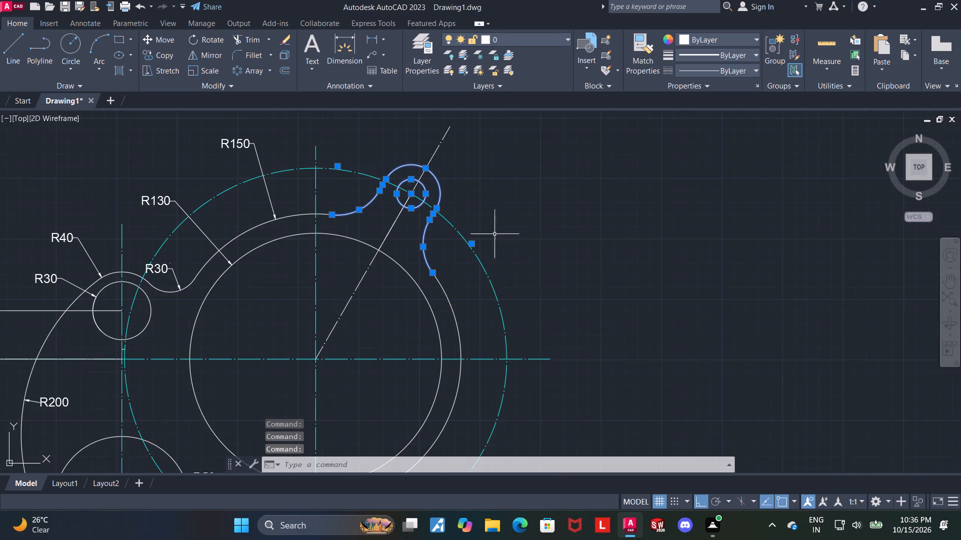
middle_click_drag(528, 265, 520, 242)
left_click(256, 72)
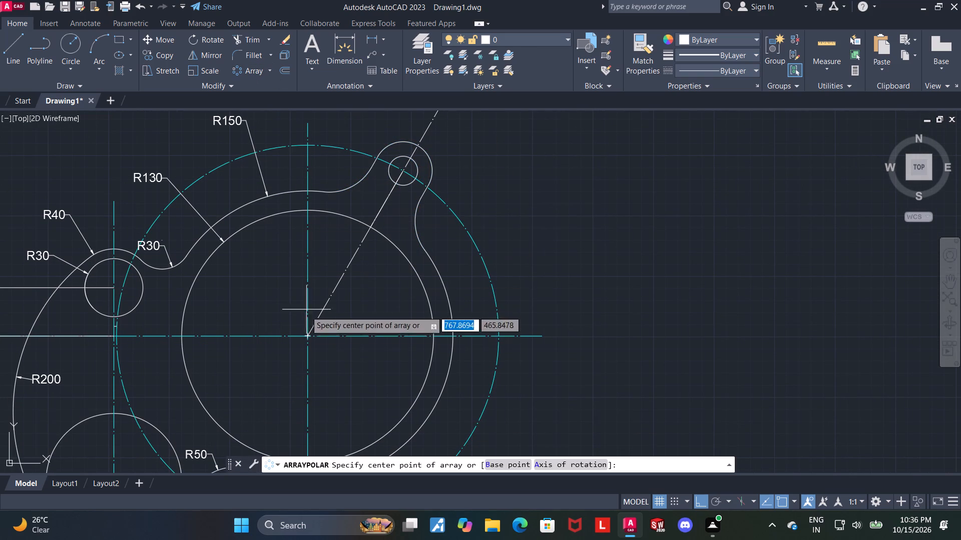
scroll(302, 350, "up", 3)
scroll(318, 296, "up", 9)
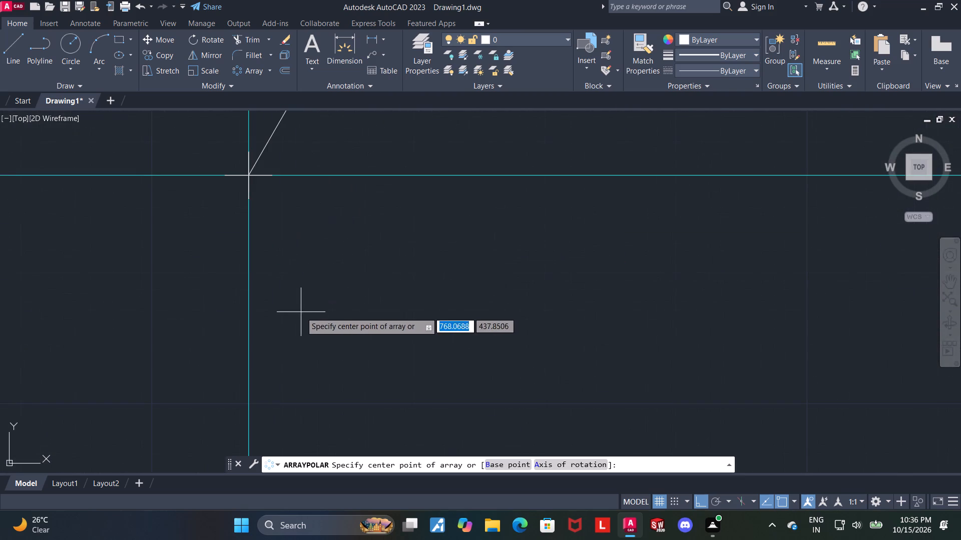
left_click(247, 175)
Set the polar array's number of items to 3.
scroll(248, 186, "down", 4)
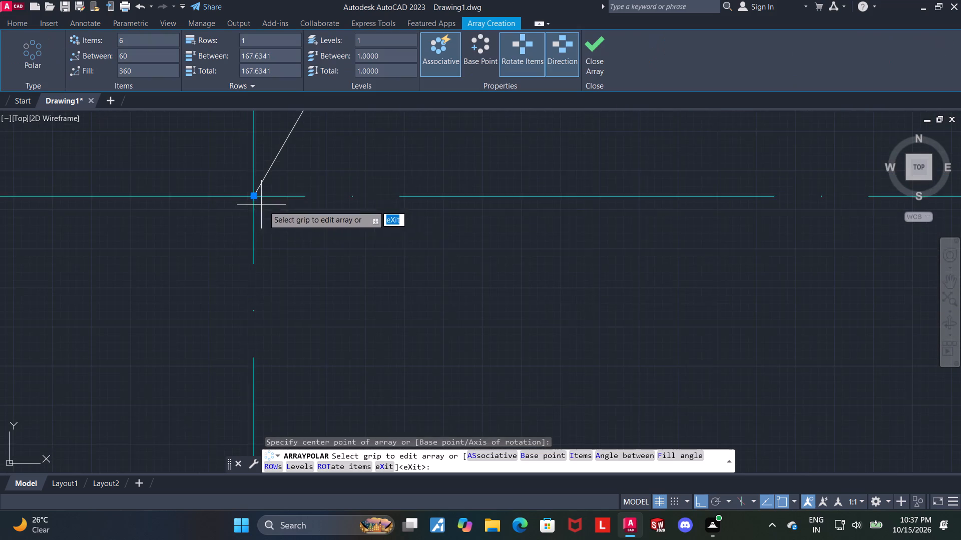
scroll(263, 205, "down", 11)
scroll(383, 237, "up", 1)
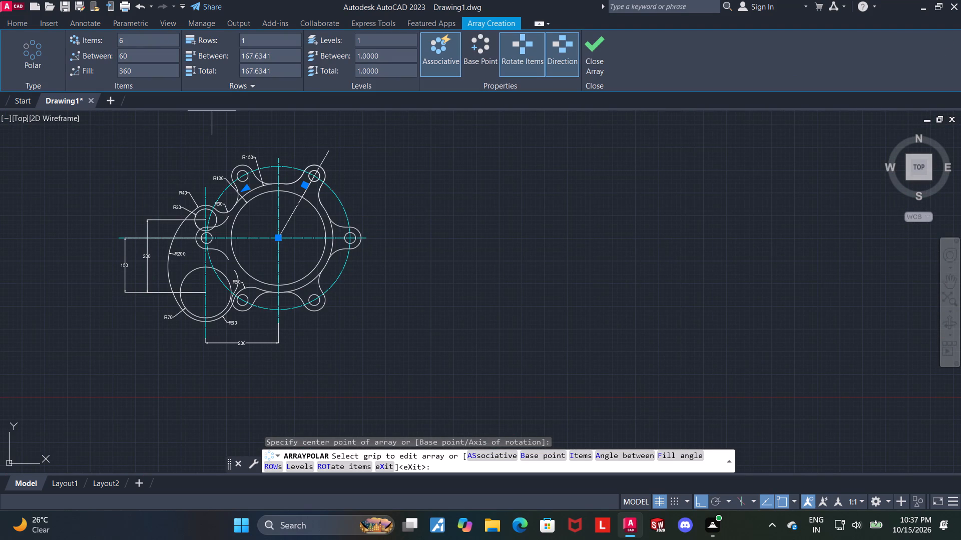
double_click(167, 34)
key("3")
key("Return")
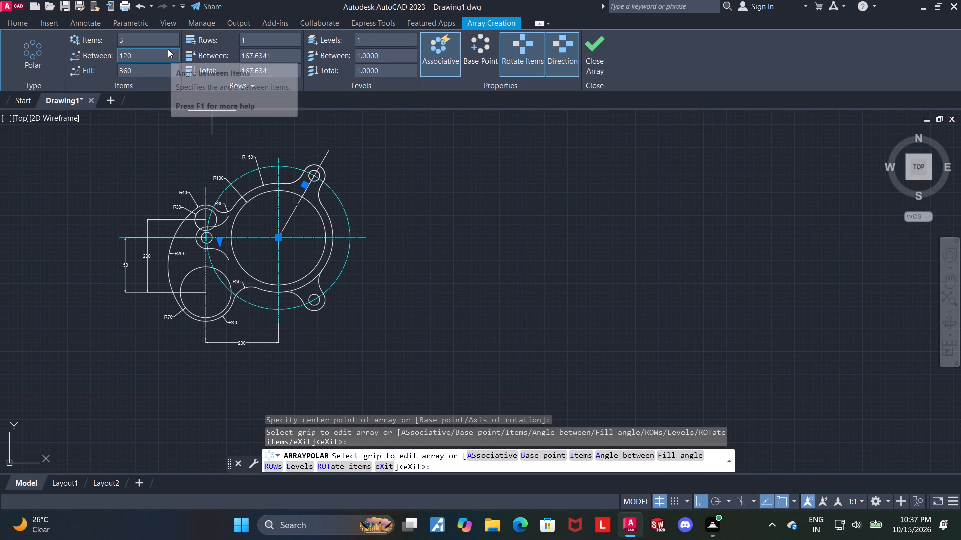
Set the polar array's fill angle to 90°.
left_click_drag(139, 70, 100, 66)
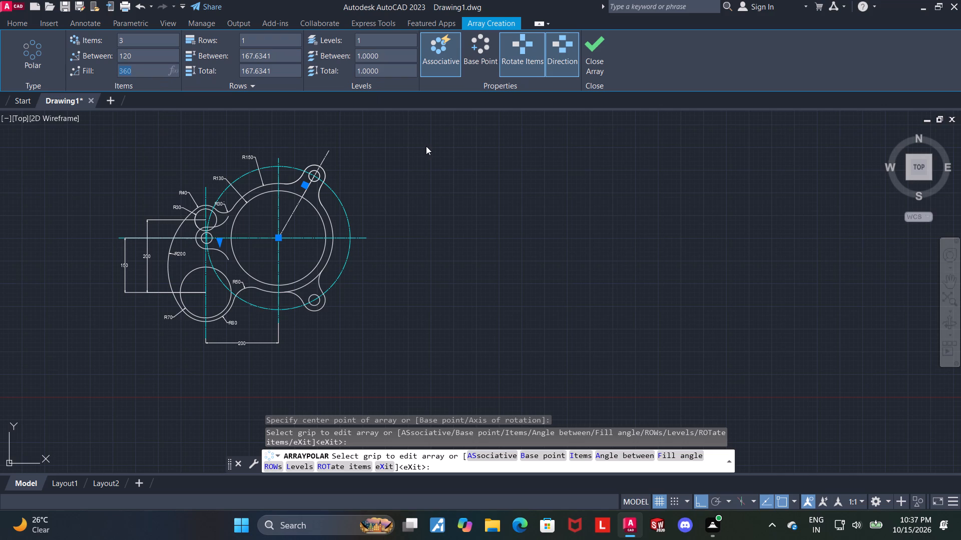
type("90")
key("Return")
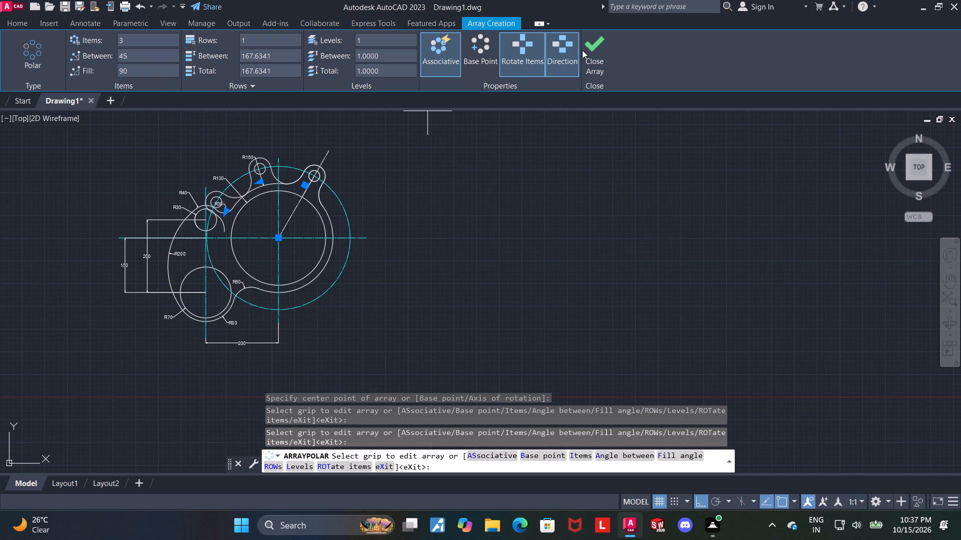
Reverse the polar array to run clockwise, set its fill angle to 120° and finish the array.
left_click(565, 50)
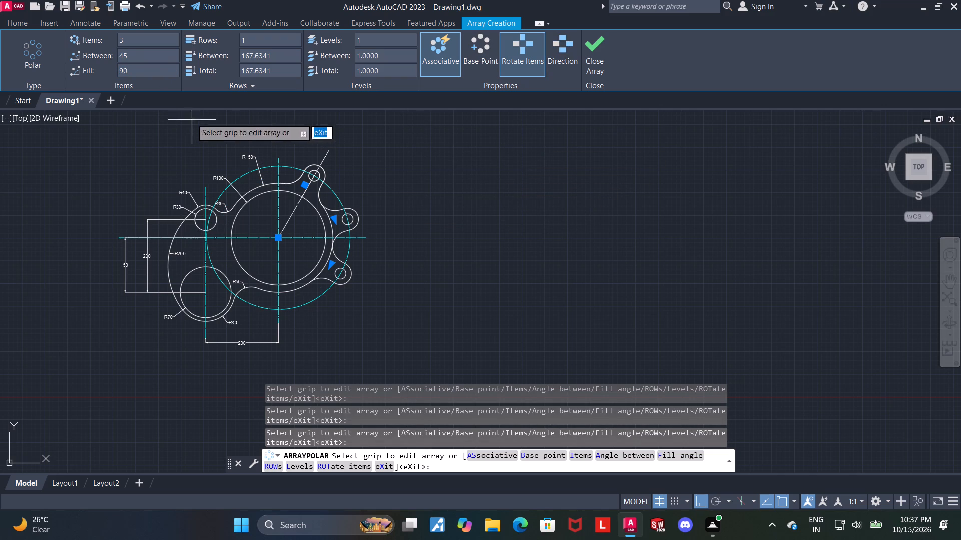
left_click_drag(164, 68, 82, 69)
type("120")
key("Return")
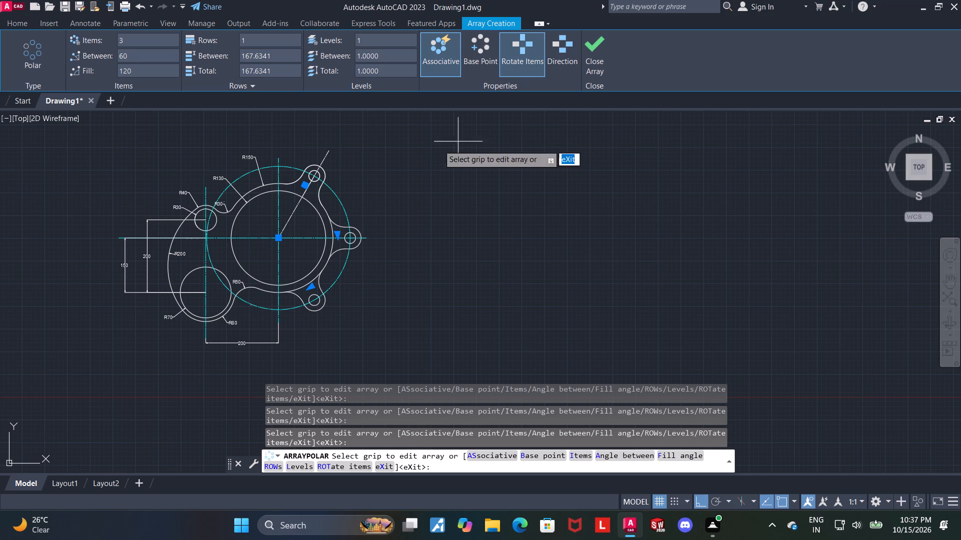
scroll(277, 216, "up", 1)
scroll(364, 307, "down", 1)
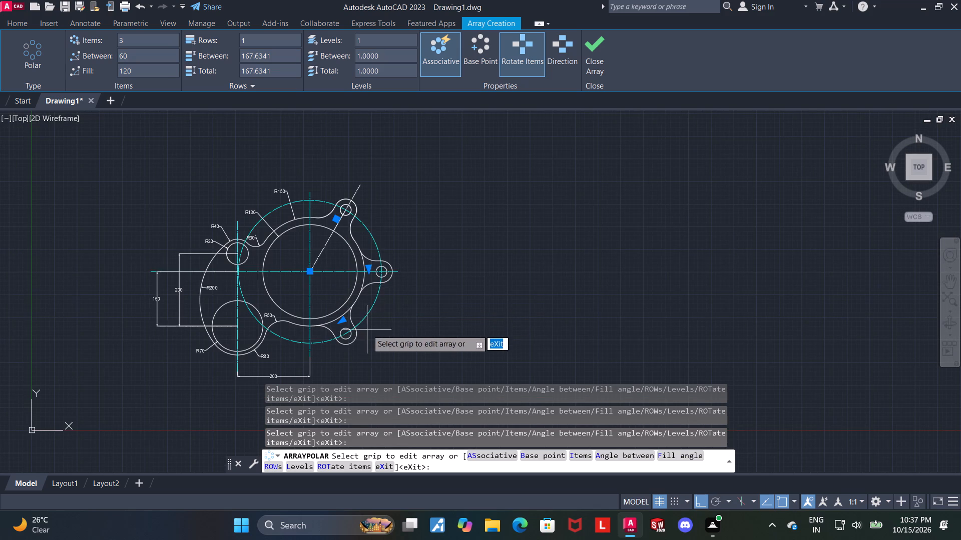
scroll(356, 337, "up", 1)
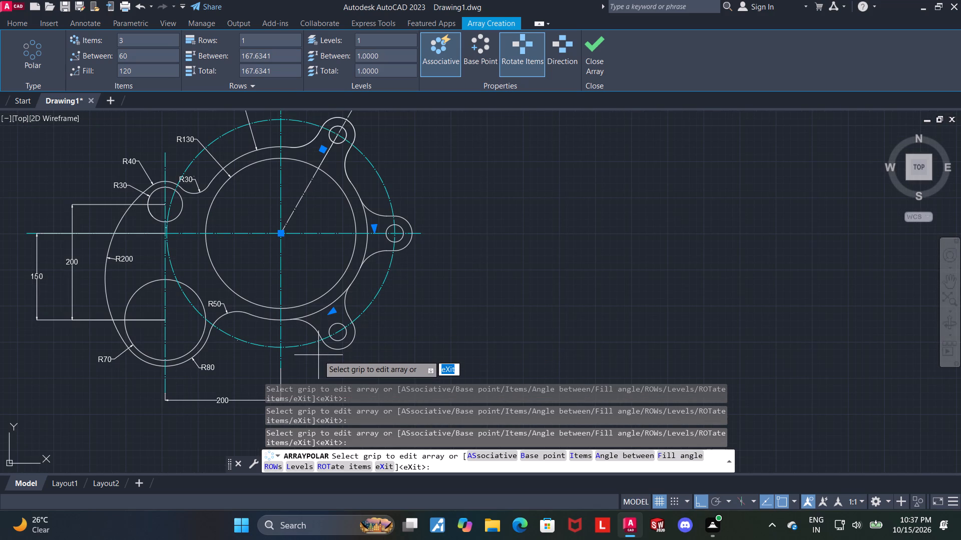
left_click(601, 62)
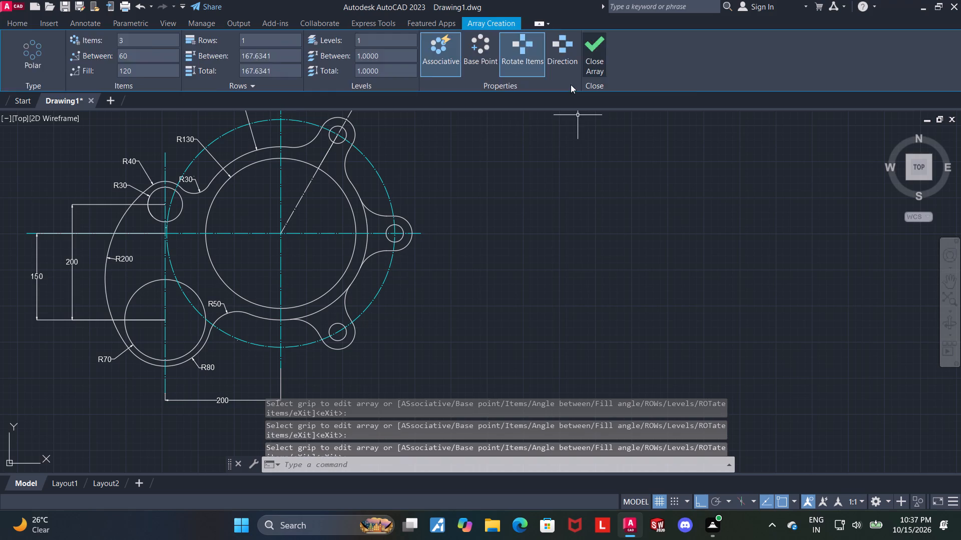
Trim the R150 arc segments crossing the inside of the middle lug and the lower lug.
left_click(245, 41)
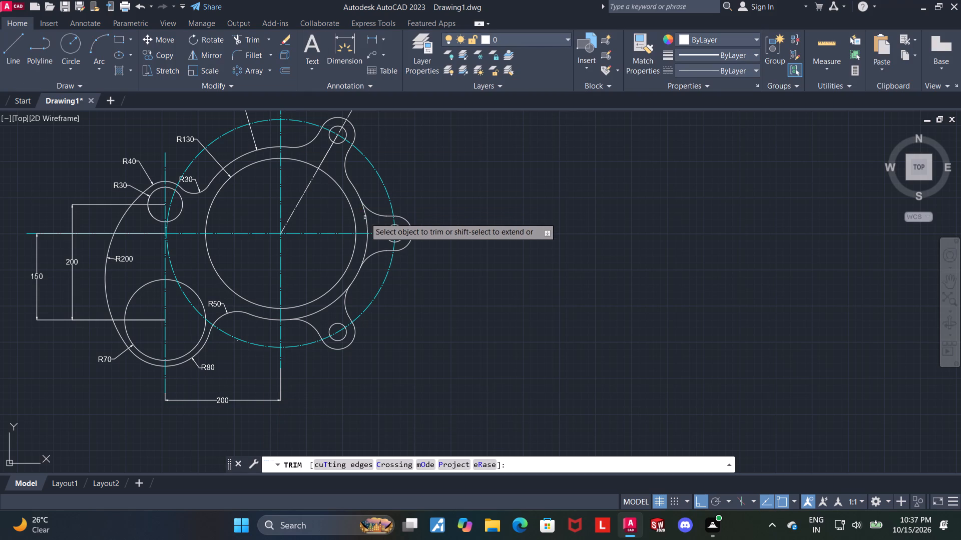
left_click(366, 220)
left_click(366, 243)
left_click(334, 302)
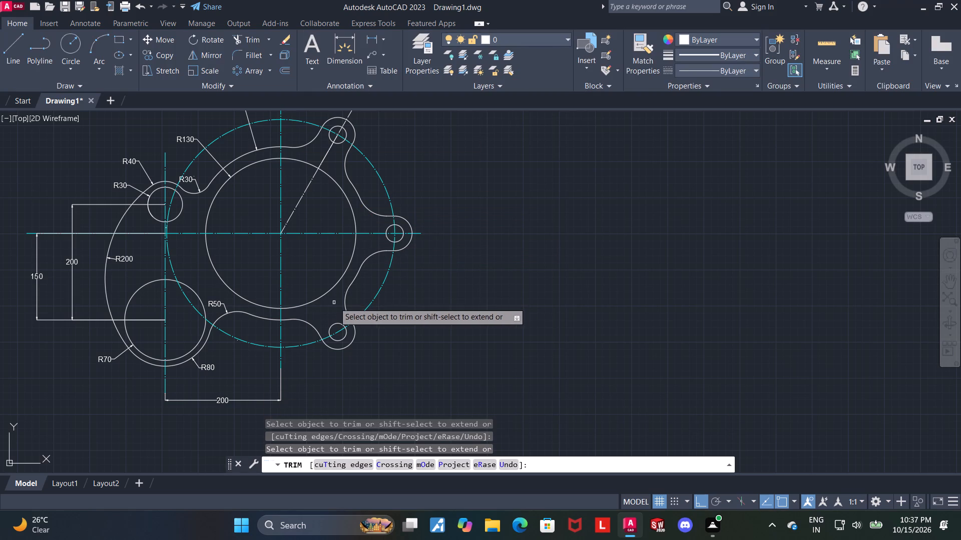
middle_click_drag(450, 269, 456, 283)
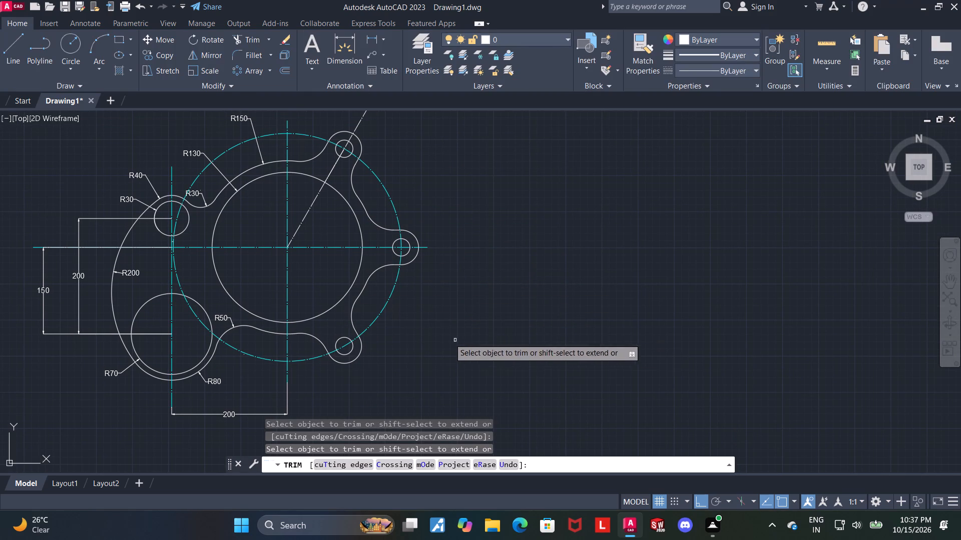
scroll(279, 351, "up", 2)
scroll(332, 324, "up", 2)
scroll(287, 304, "up", 3)
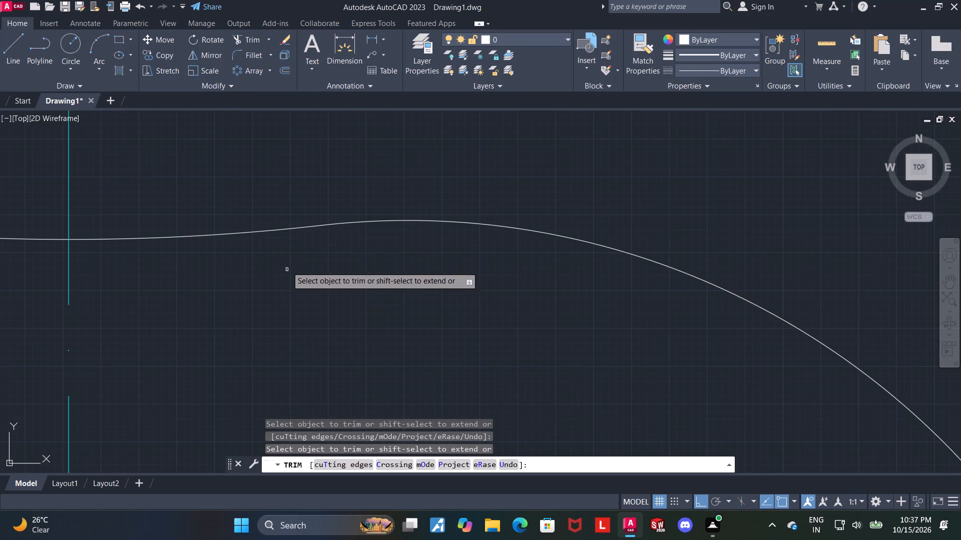
scroll(276, 242, "down", 7)
key("Escape")
Examine the trimmed outline around the three arrayed lugs.
middle_click_drag(430, 251, 450, 289)
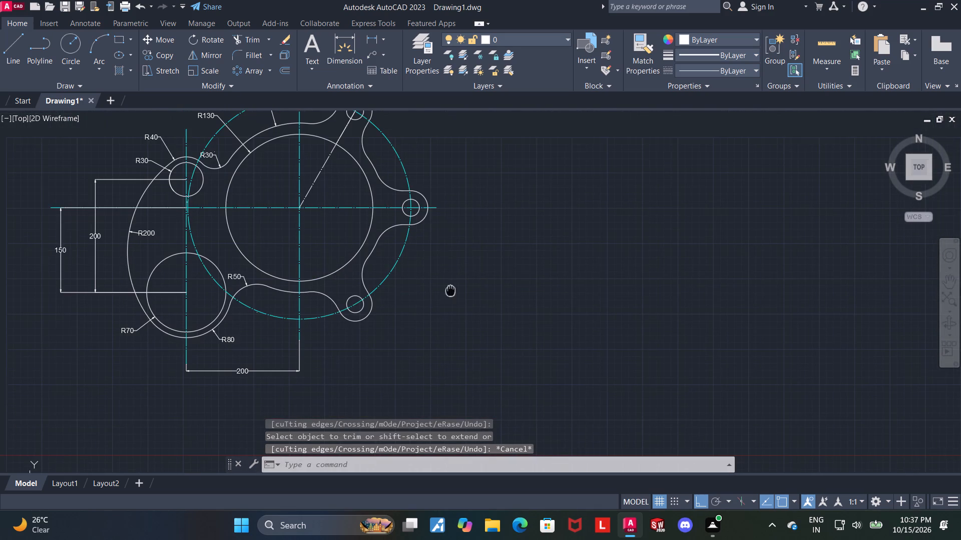
middle_click_drag(450, 289, 451, 290)
middle_click_drag(456, 258, 461, 264)
scroll(437, 207, "up", 1)
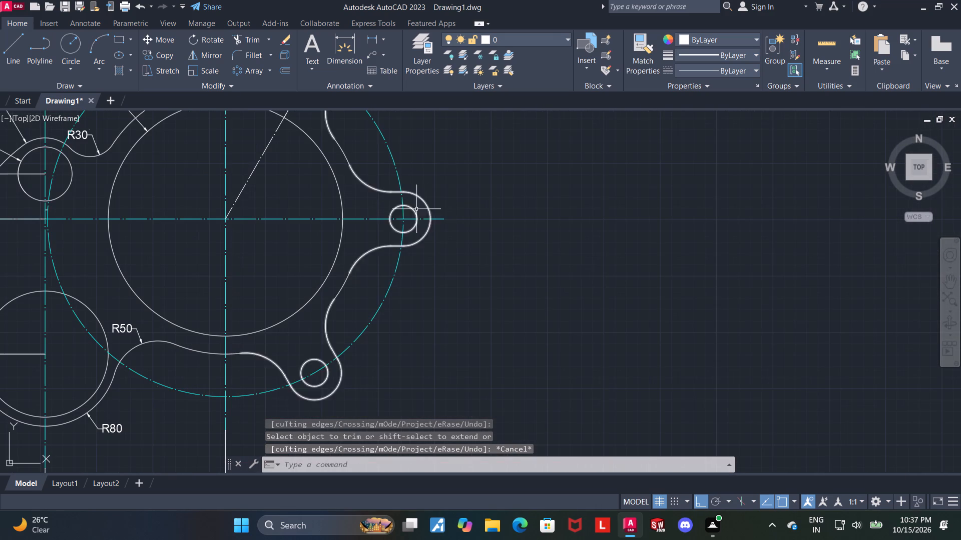
key("Escape")
scroll(393, 212, "up", 1)
scroll(393, 212, "down", 3)
middle_click_drag(428, 197, 449, 247)
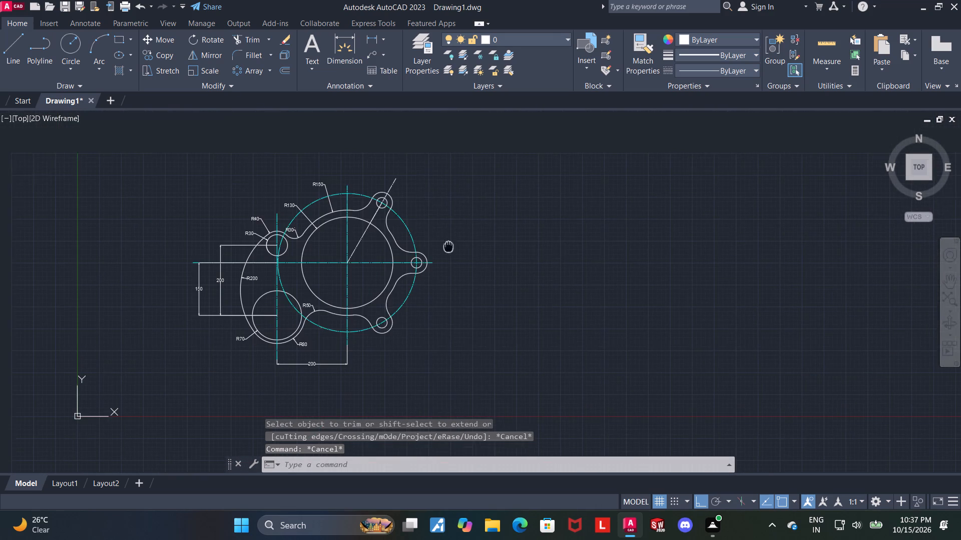
middle_click_drag(449, 247, 449, 247)
scroll(378, 210, "up", 1)
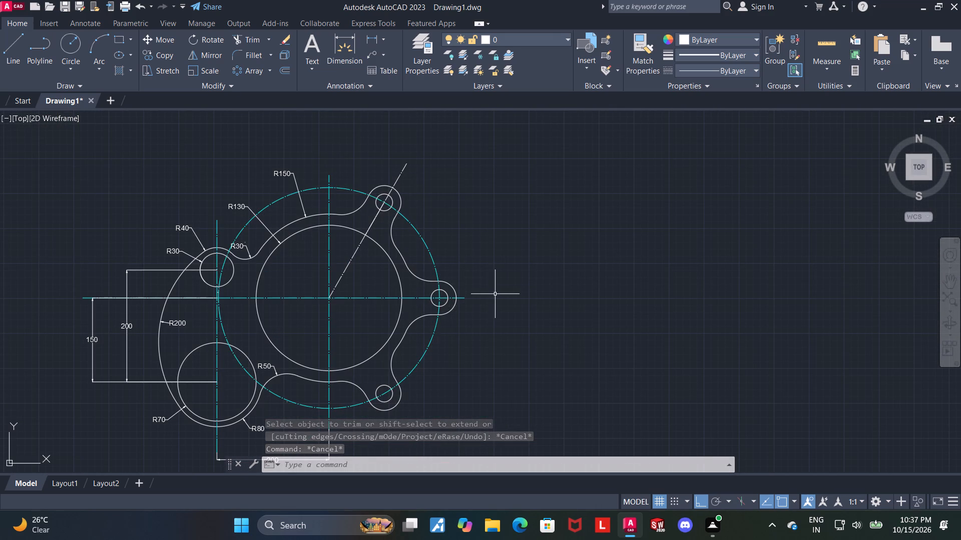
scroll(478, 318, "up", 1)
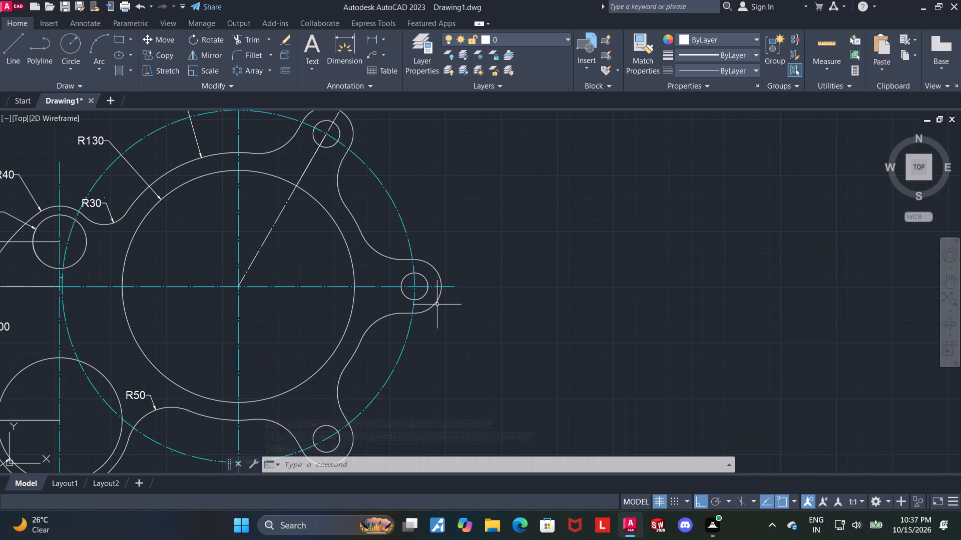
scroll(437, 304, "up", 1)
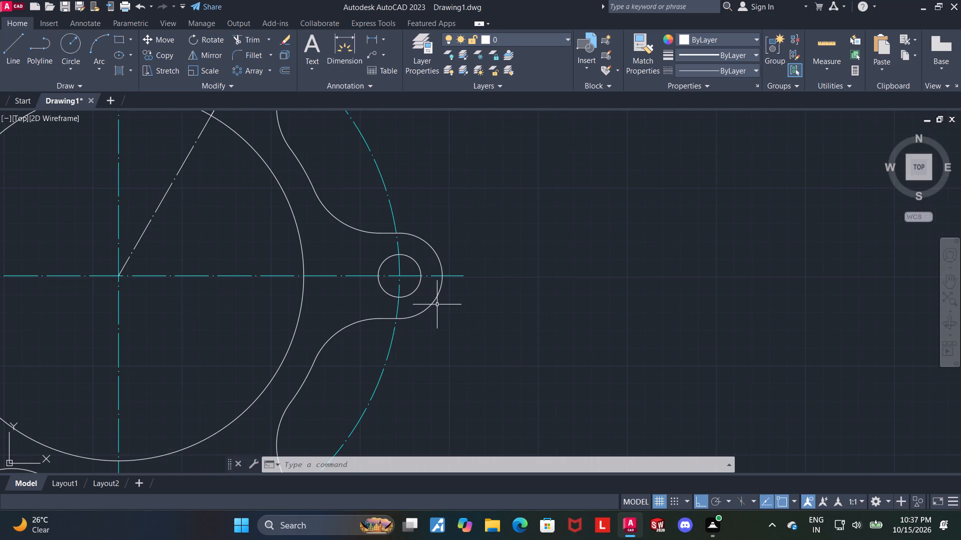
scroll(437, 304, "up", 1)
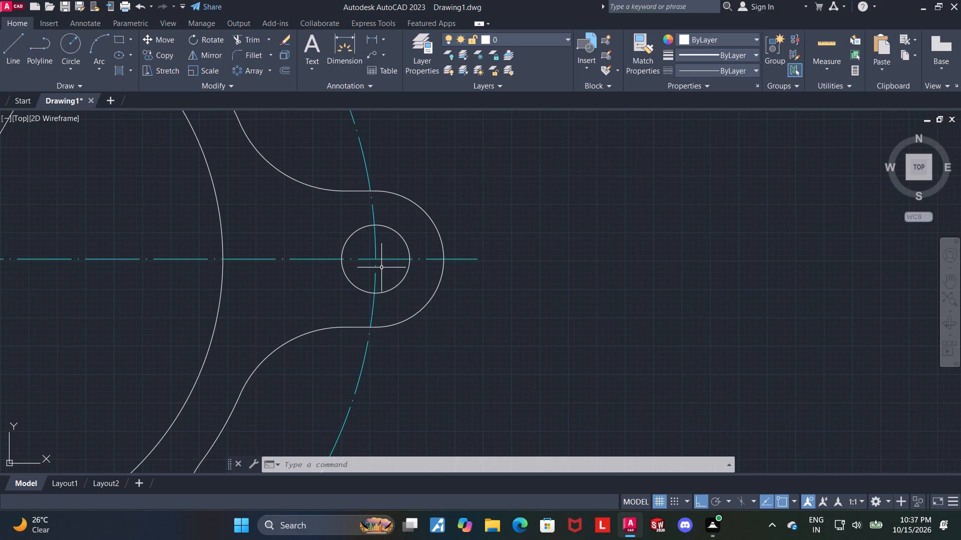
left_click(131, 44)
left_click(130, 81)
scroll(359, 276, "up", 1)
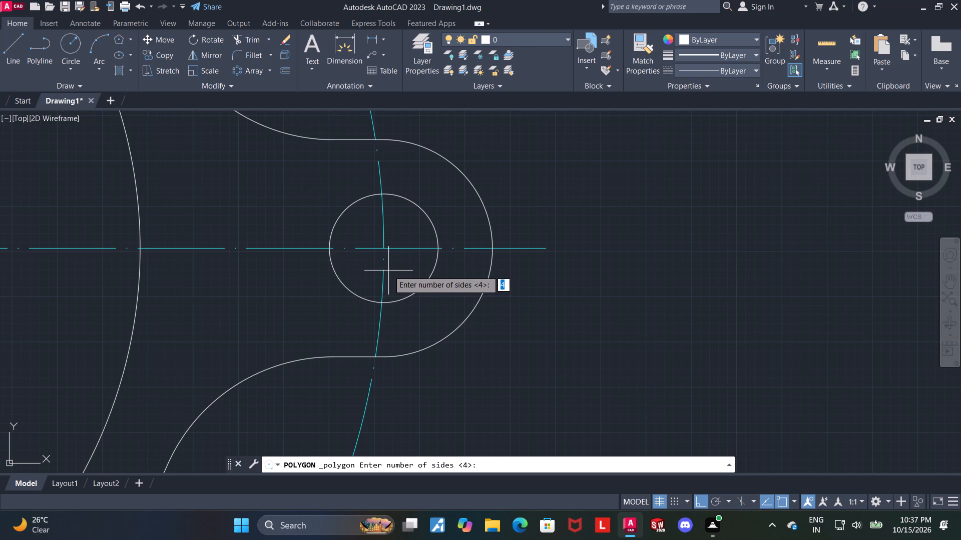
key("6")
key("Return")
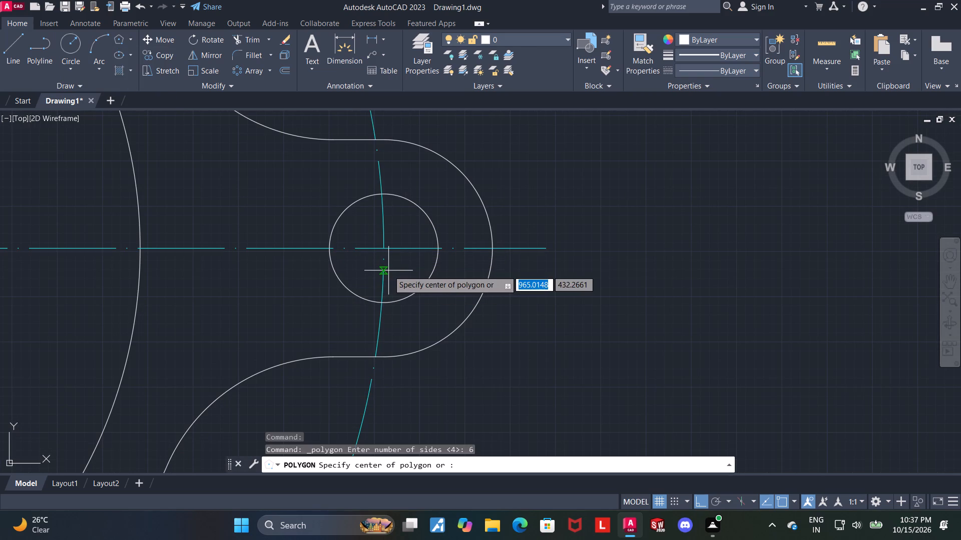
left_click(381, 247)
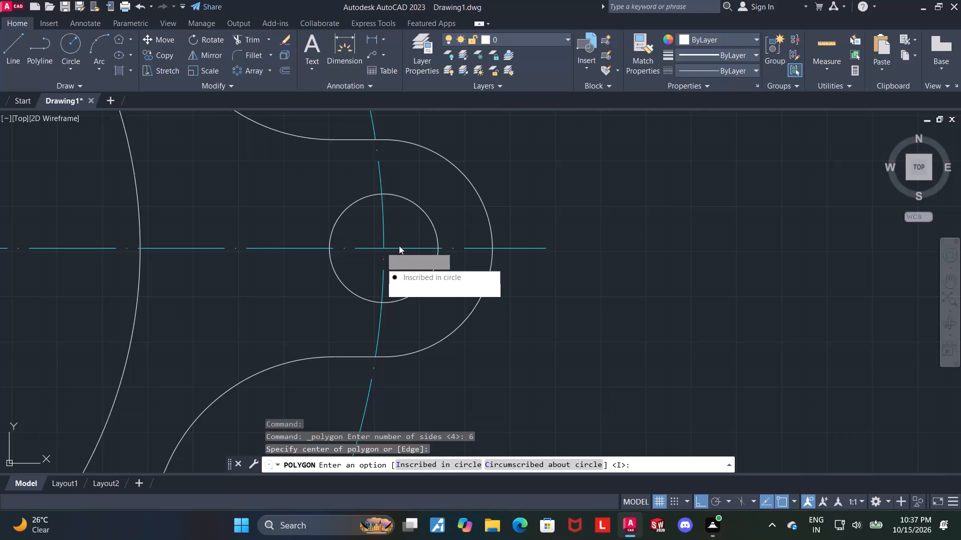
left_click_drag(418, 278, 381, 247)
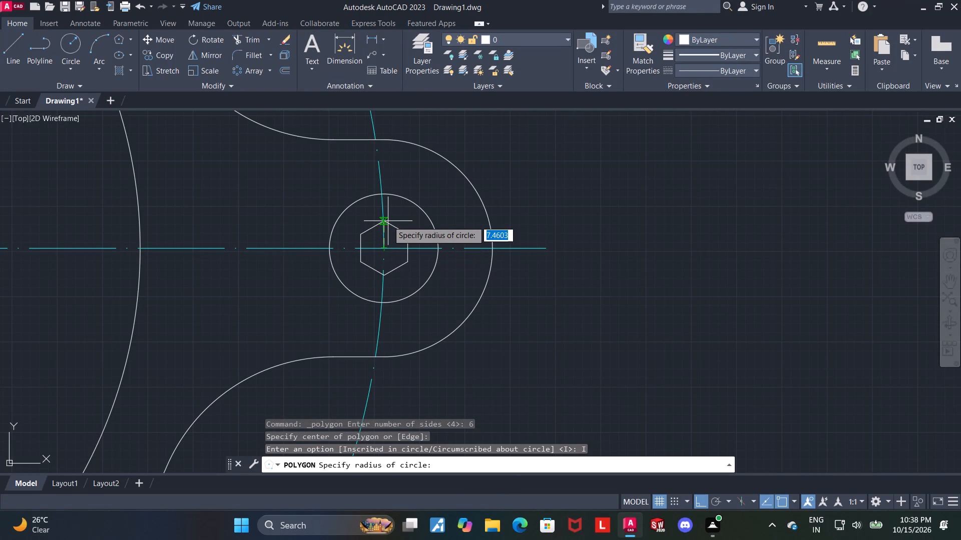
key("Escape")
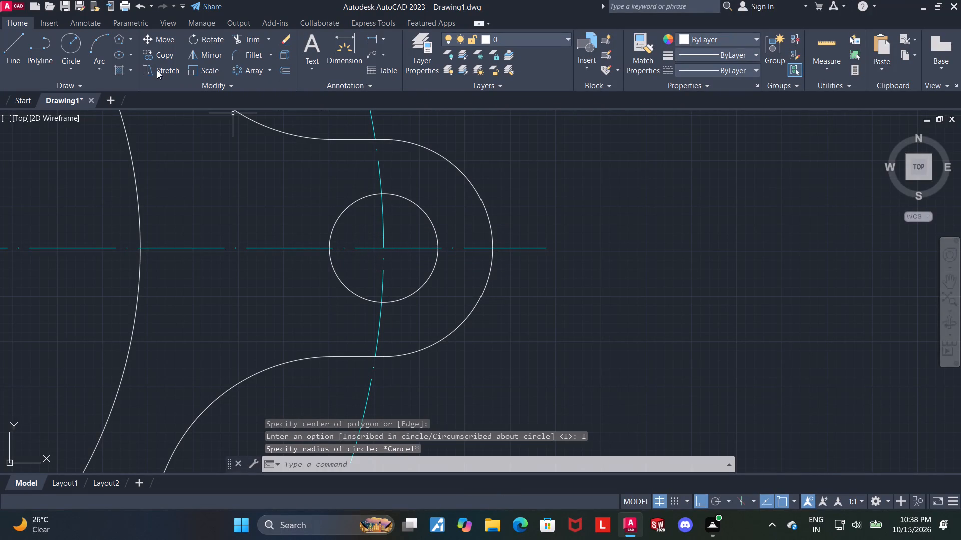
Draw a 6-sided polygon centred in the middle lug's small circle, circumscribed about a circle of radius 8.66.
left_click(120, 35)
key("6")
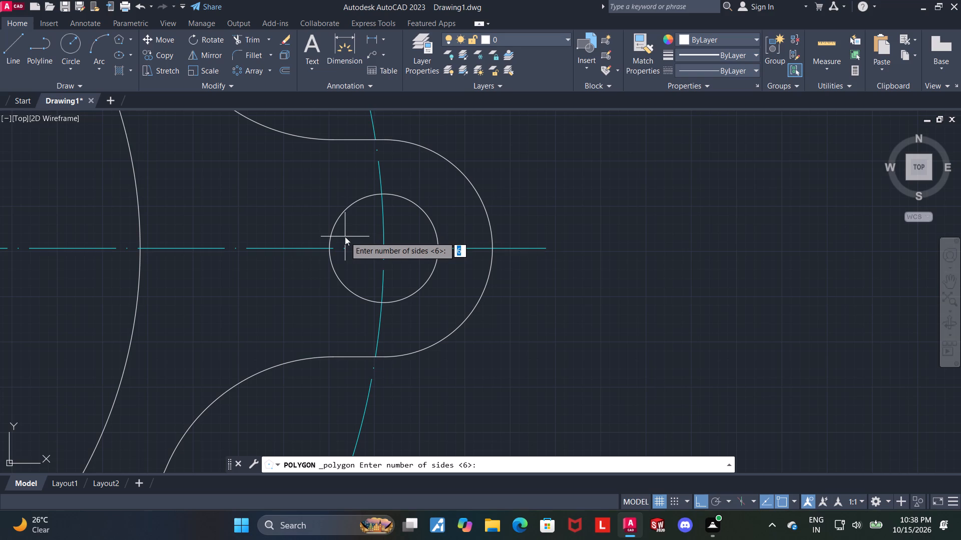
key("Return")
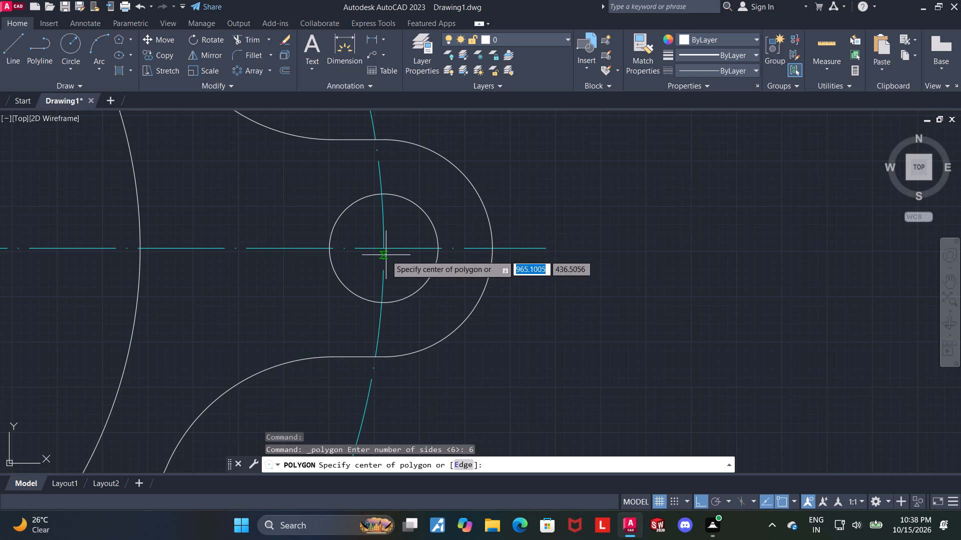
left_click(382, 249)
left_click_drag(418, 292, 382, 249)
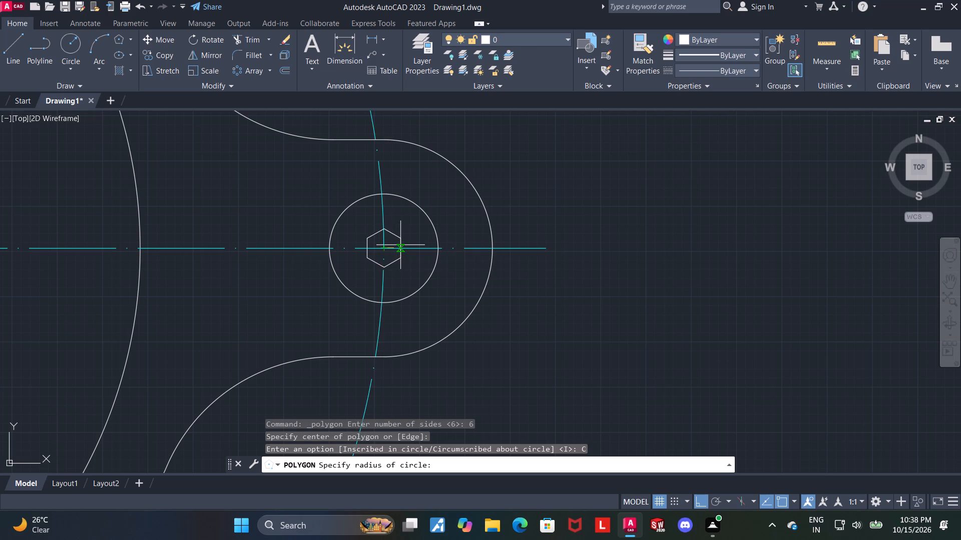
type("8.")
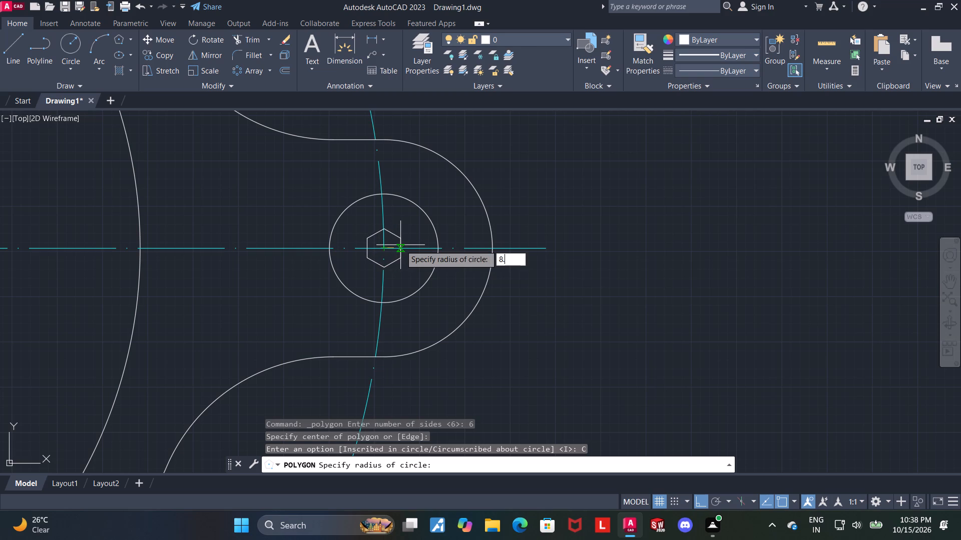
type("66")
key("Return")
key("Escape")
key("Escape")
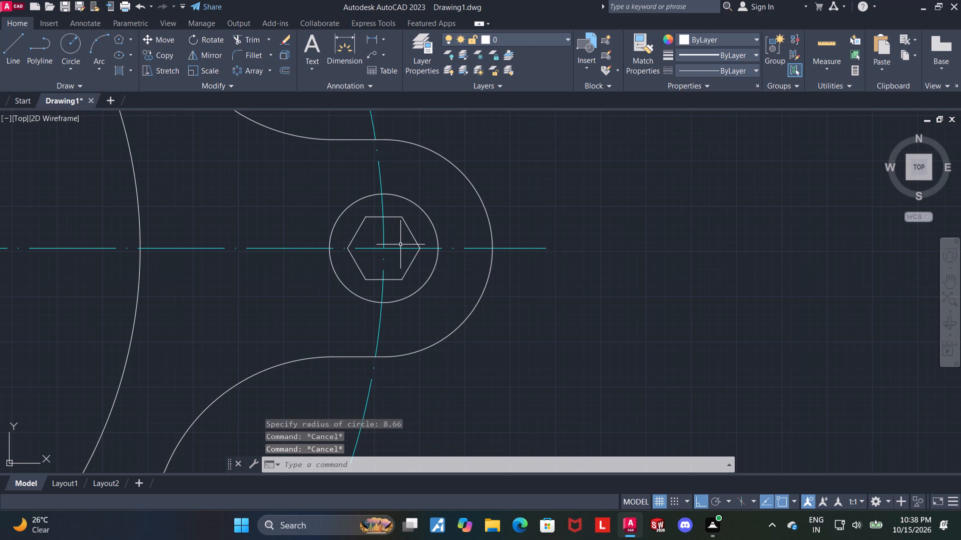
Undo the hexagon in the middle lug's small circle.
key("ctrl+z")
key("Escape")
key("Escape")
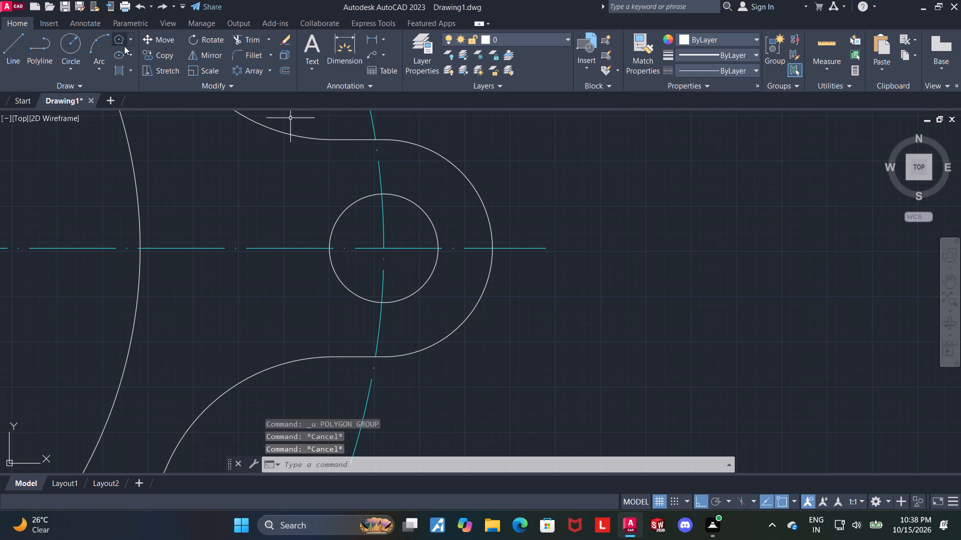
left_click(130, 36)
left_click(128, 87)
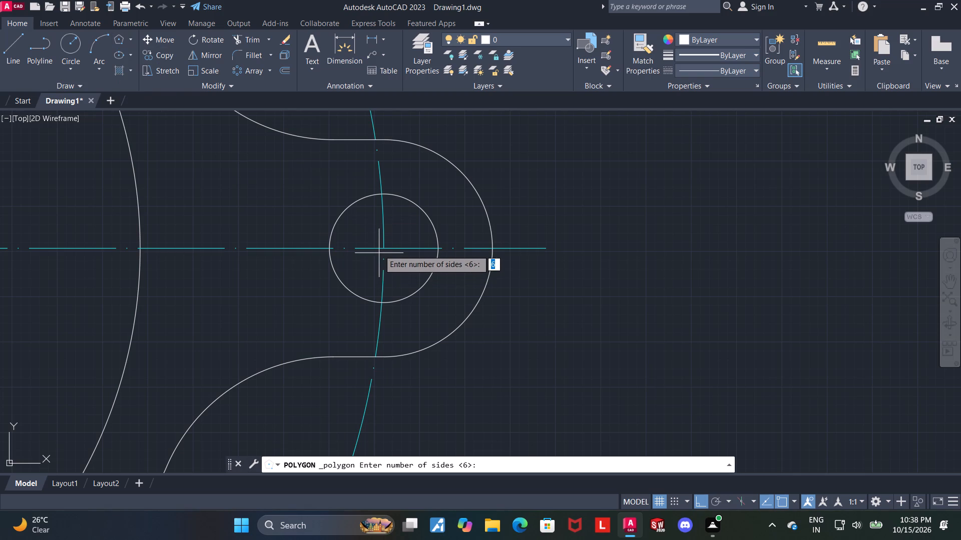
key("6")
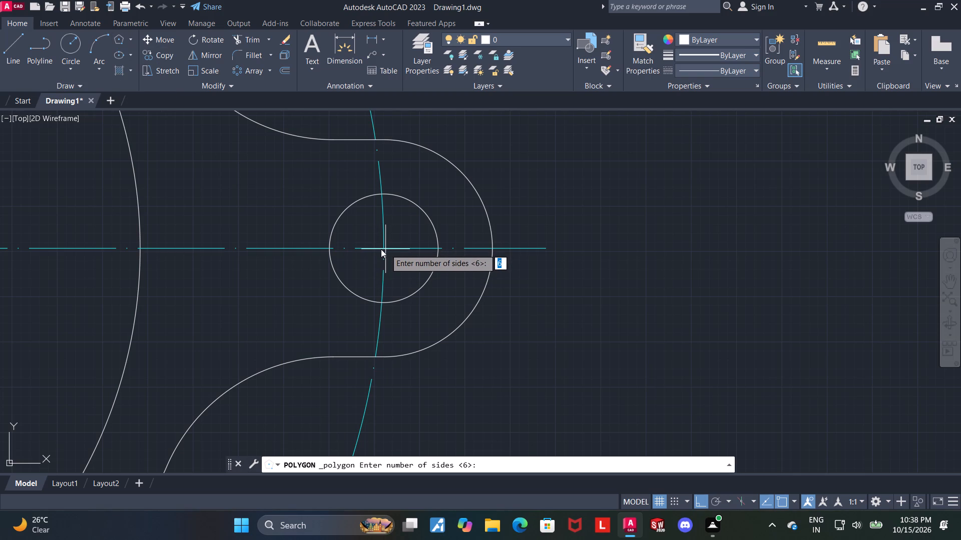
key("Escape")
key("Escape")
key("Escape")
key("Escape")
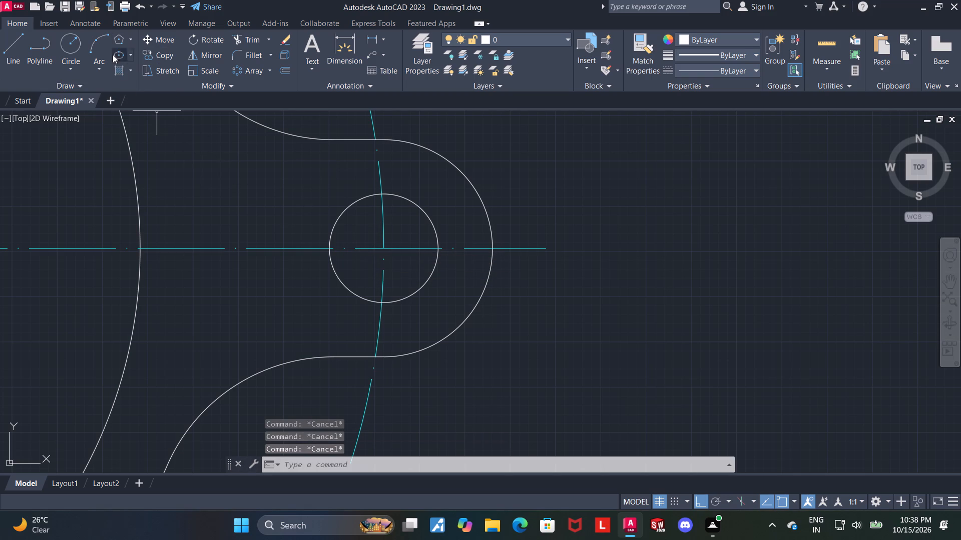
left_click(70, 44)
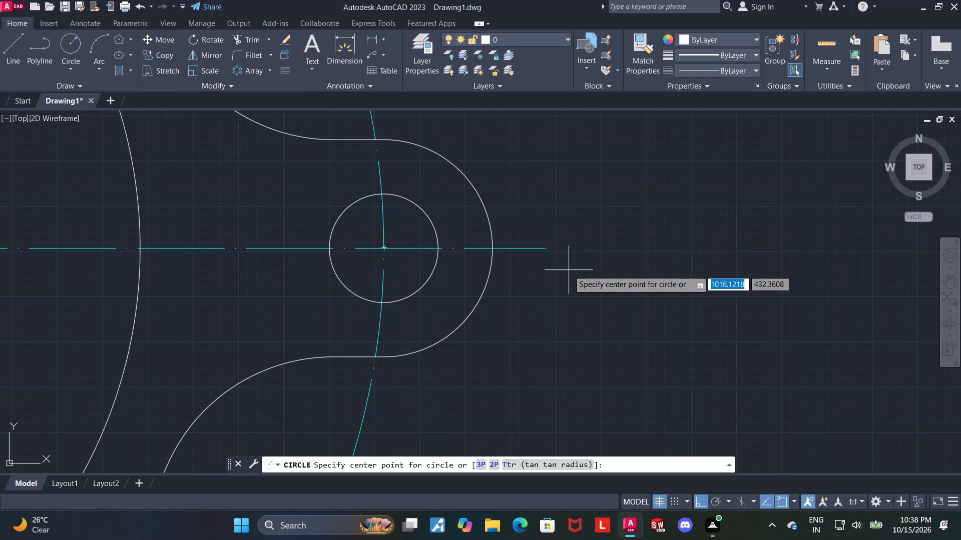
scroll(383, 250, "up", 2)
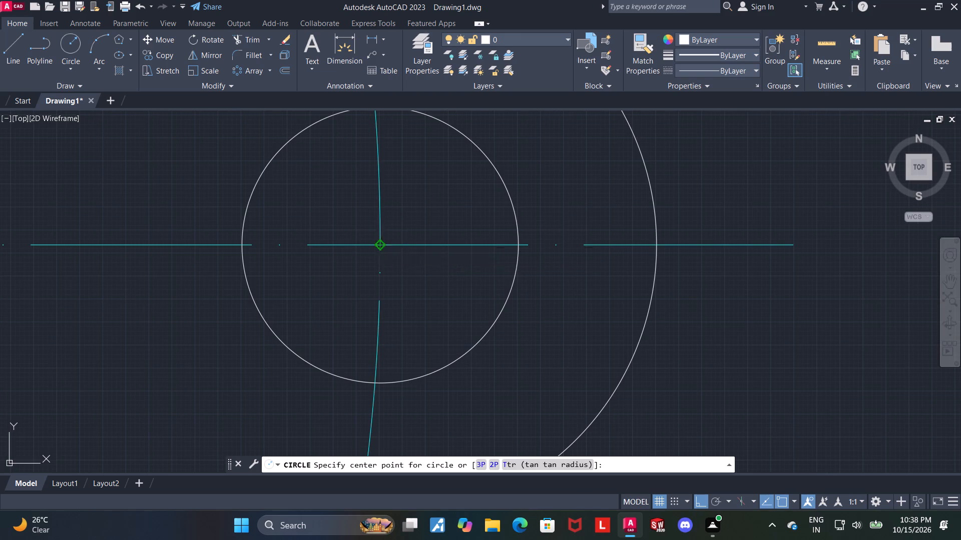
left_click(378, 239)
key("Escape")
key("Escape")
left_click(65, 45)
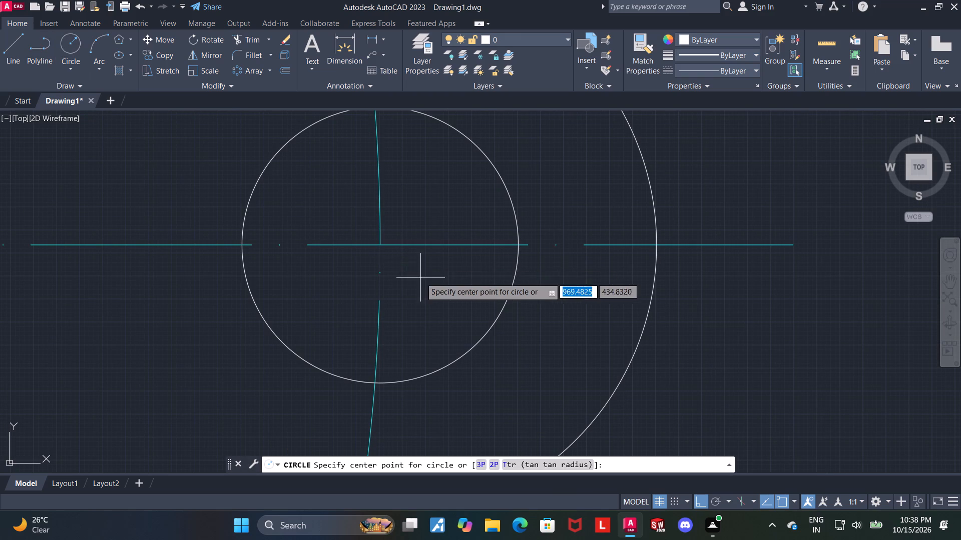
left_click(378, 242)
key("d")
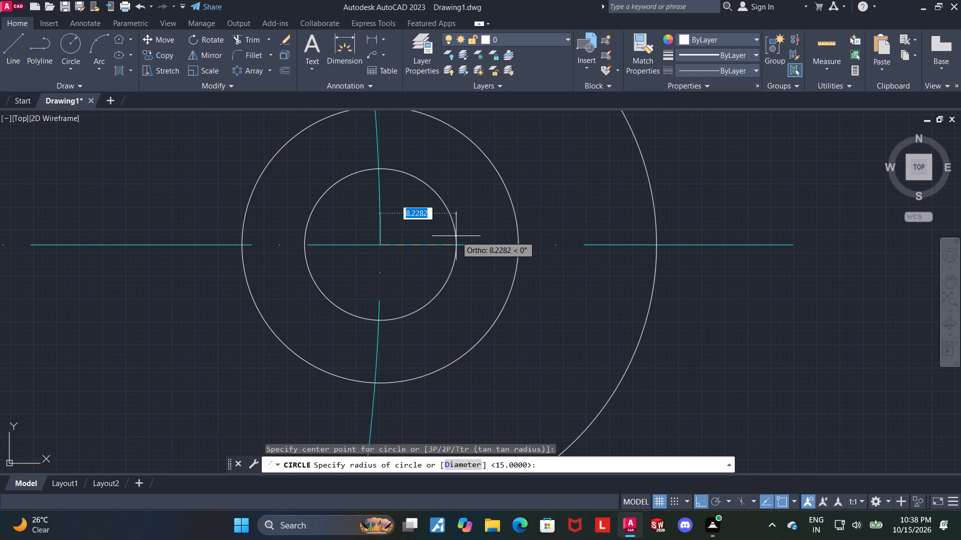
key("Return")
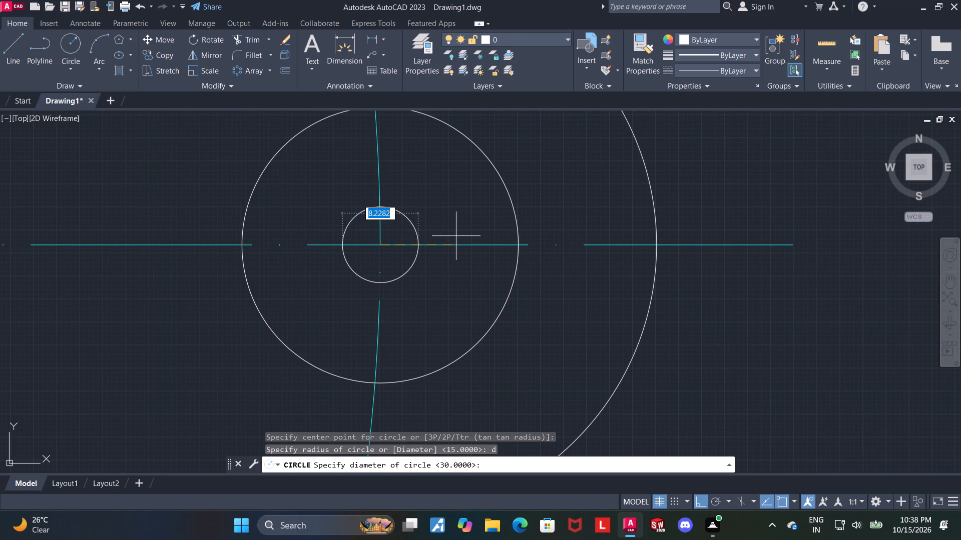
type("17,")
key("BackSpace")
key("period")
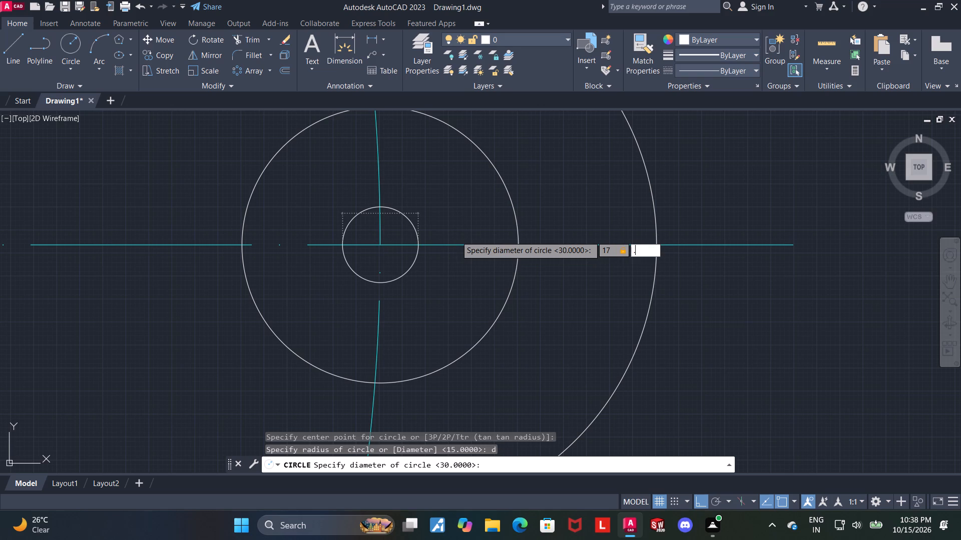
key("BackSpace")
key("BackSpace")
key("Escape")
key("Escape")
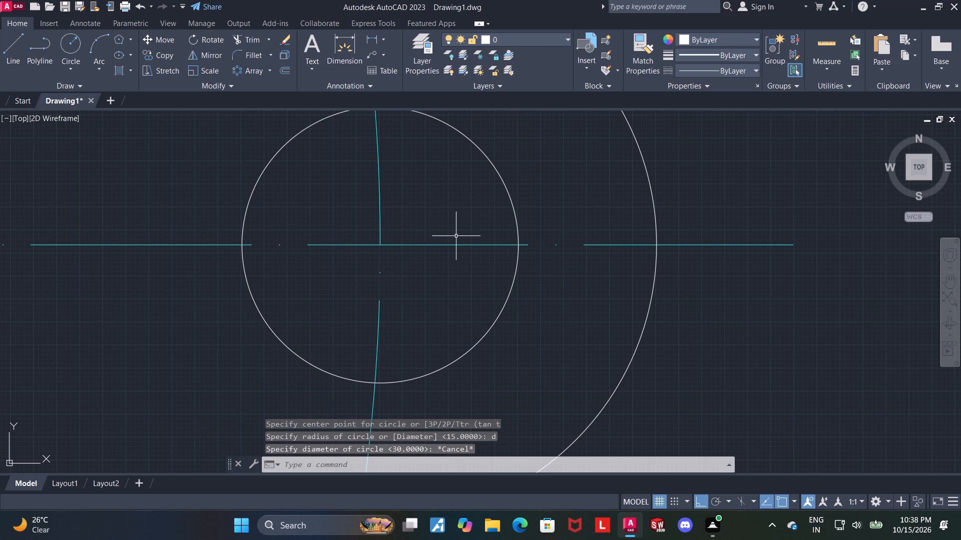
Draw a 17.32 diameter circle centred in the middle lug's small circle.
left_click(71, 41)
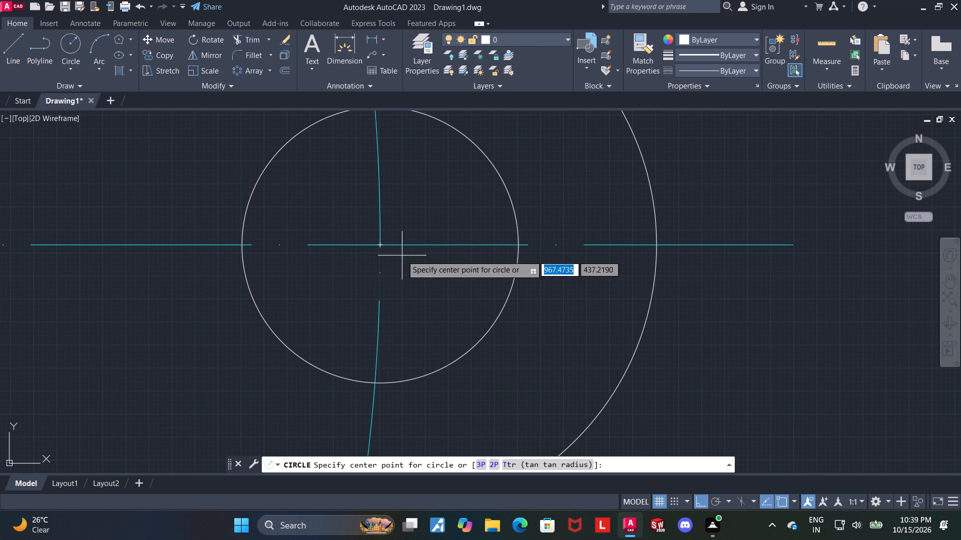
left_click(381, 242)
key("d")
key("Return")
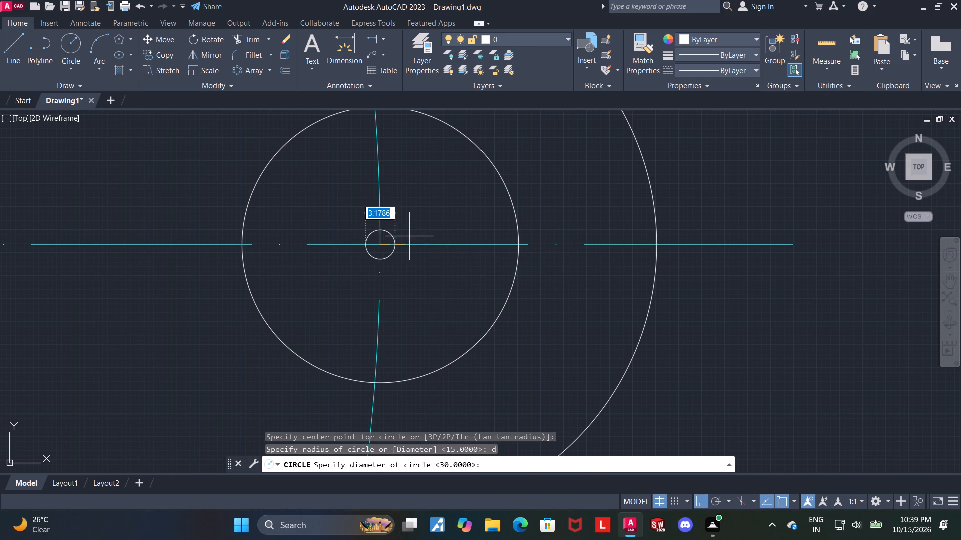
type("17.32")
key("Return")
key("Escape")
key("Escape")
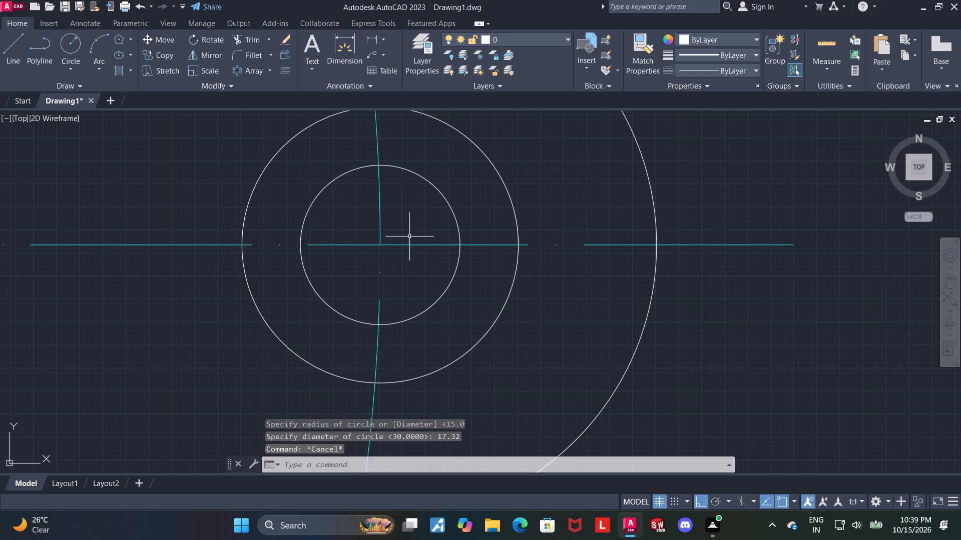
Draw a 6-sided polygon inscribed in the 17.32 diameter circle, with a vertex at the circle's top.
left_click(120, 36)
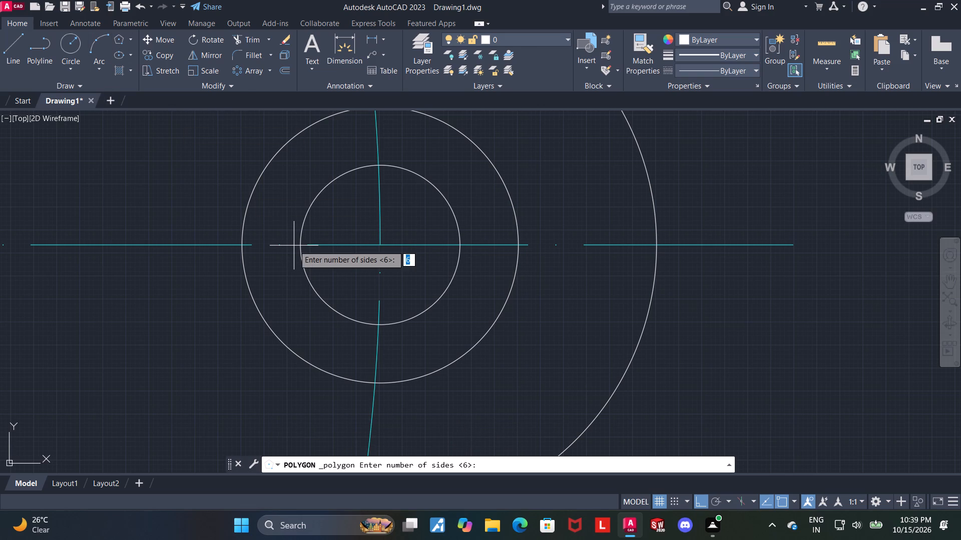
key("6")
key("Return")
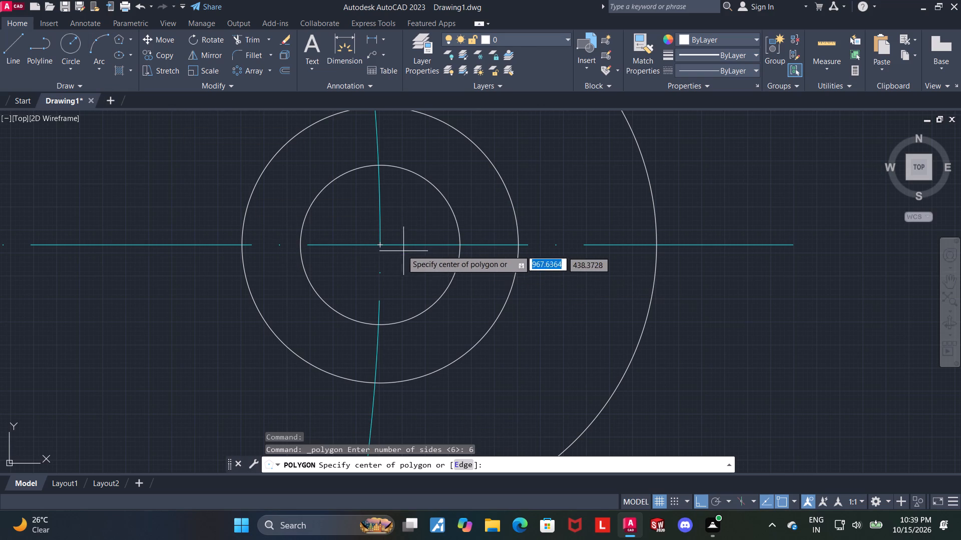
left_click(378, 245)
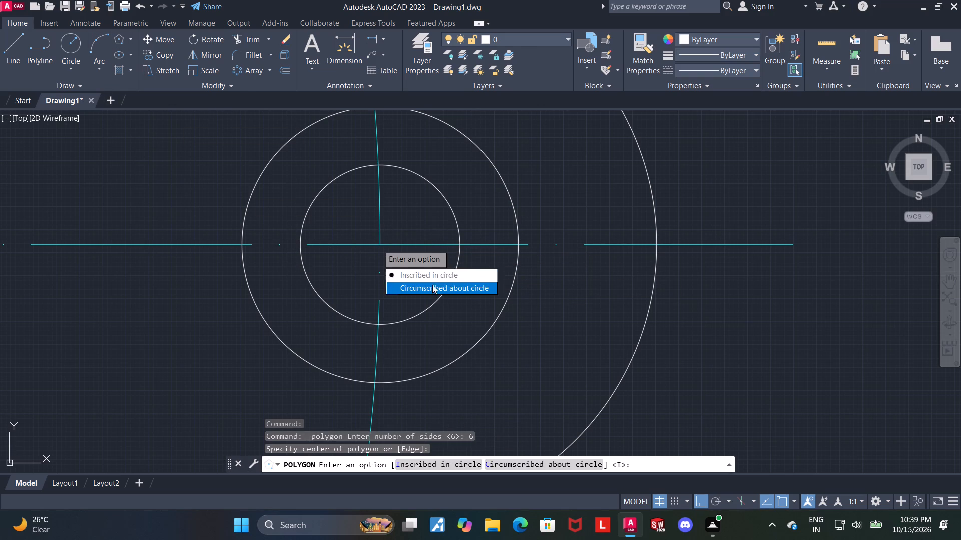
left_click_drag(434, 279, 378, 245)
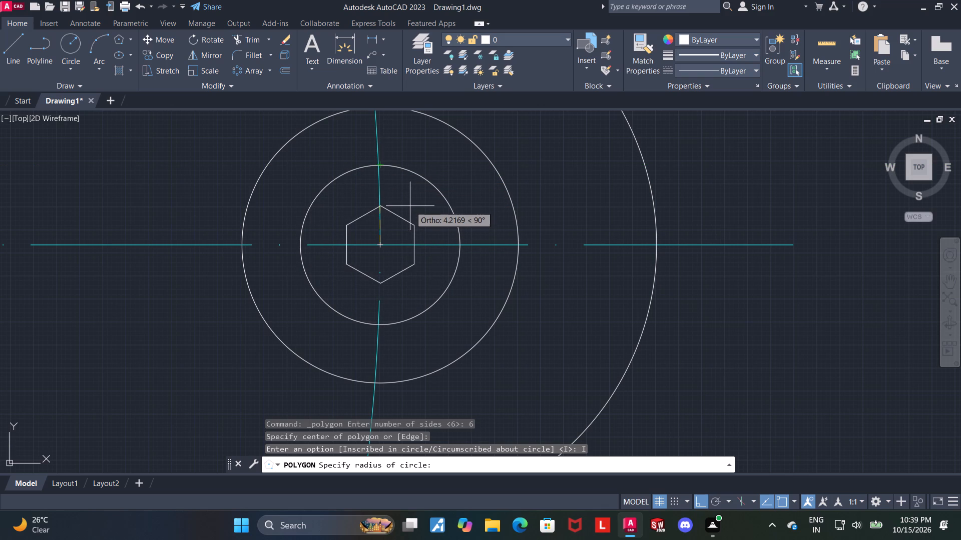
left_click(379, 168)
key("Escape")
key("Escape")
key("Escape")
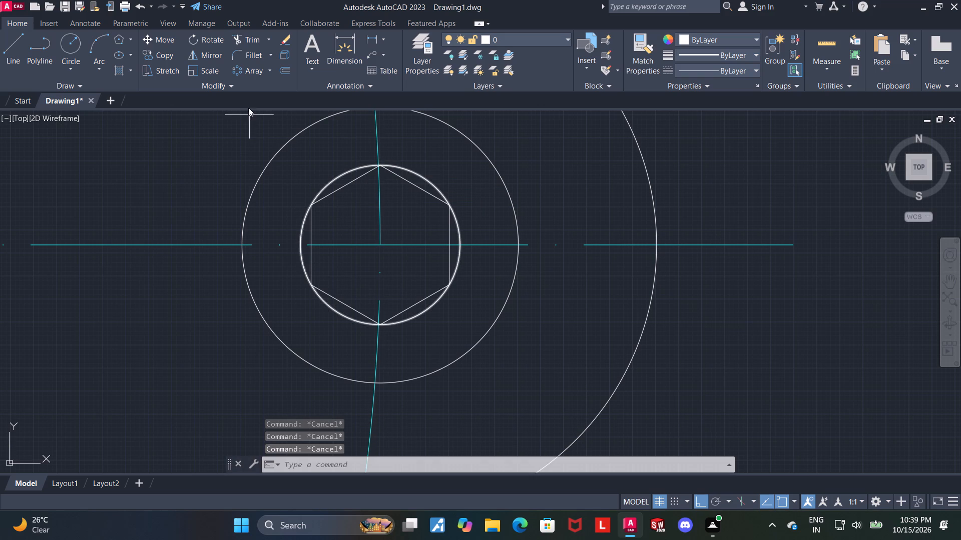
Check the hexagon's distance across its two vertical sides with a trial dimension, without placing it.
left_click(344, 43)
left_click(313, 222)
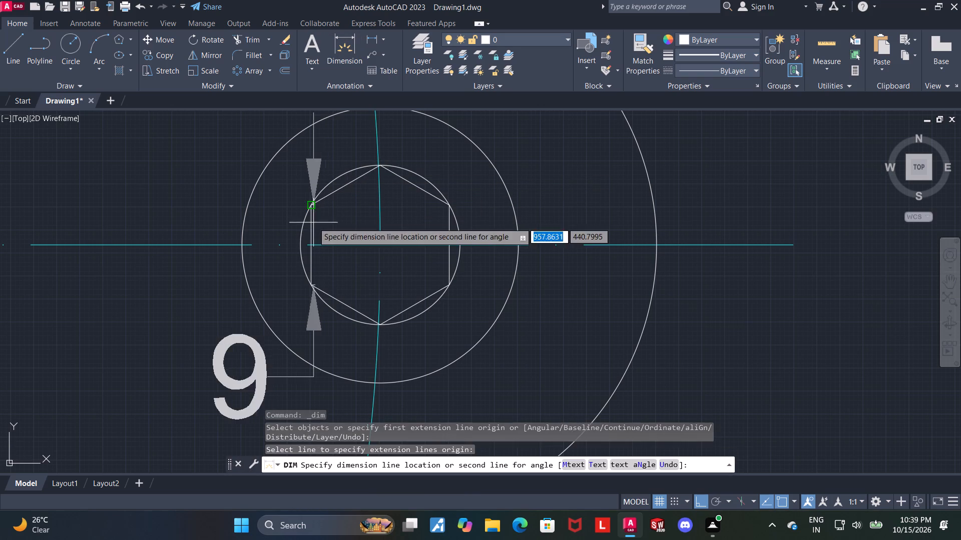
left_click(447, 221)
scroll(435, 246, "down", 1)
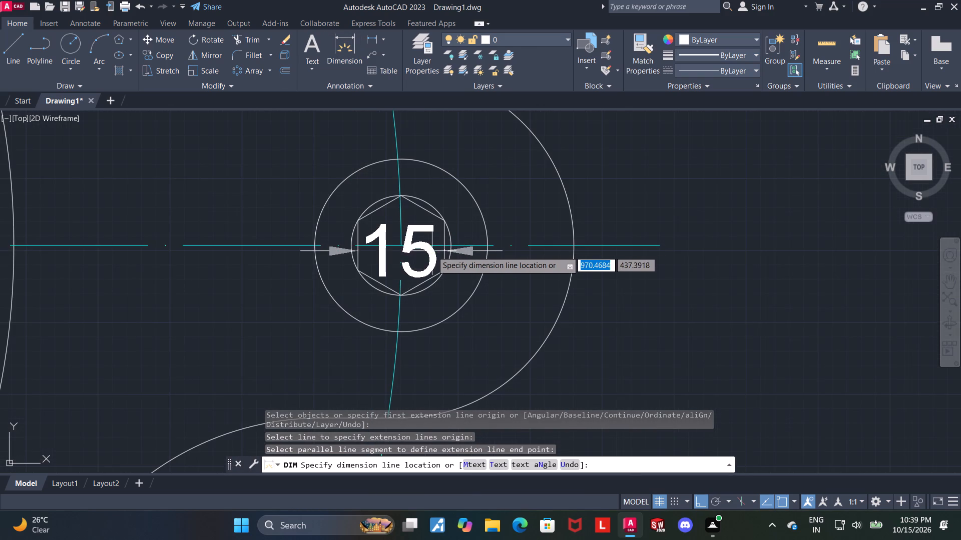
scroll(431, 252, "down", 2)
scroll(452, 310, "up", 1)
key("Escape")
key("Escape")
key("Escape")
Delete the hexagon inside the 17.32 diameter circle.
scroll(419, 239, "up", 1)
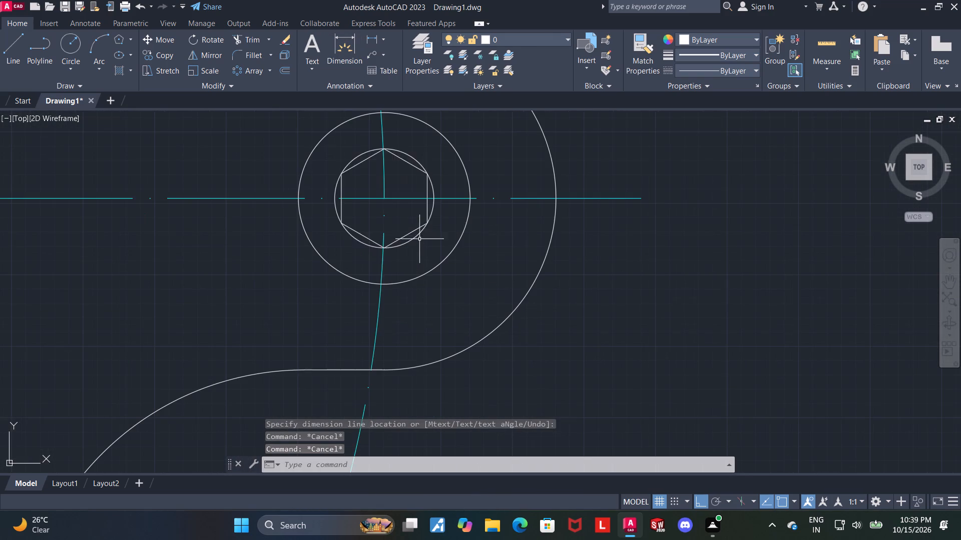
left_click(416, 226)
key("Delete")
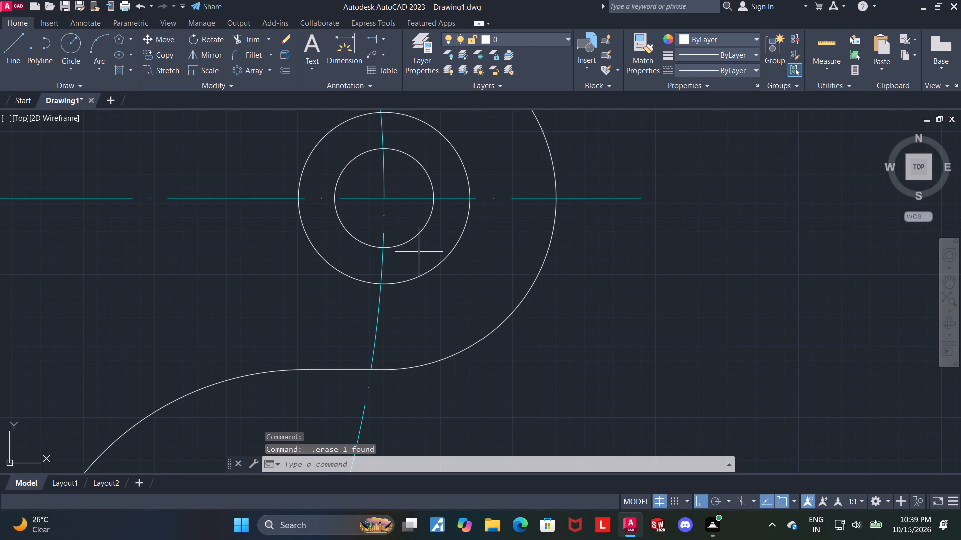
Check the radius of the innermost circle in the middle lug with a trial dimension.
left_click(345, 42)
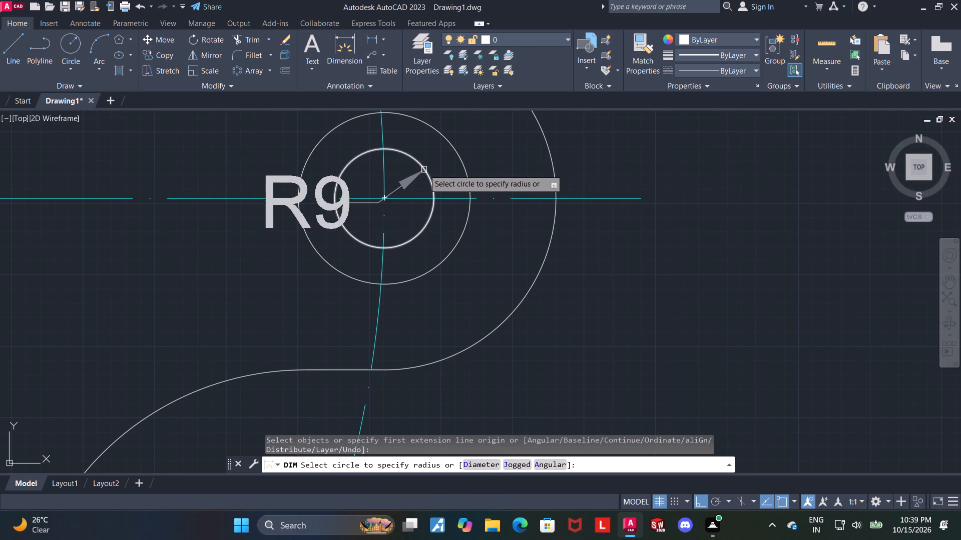
left_click(424, 169)
key("Escape")
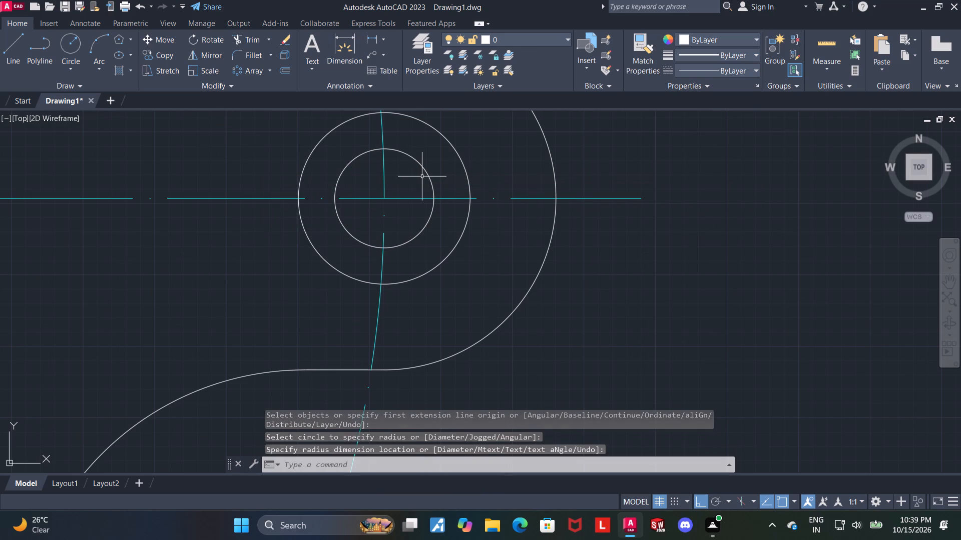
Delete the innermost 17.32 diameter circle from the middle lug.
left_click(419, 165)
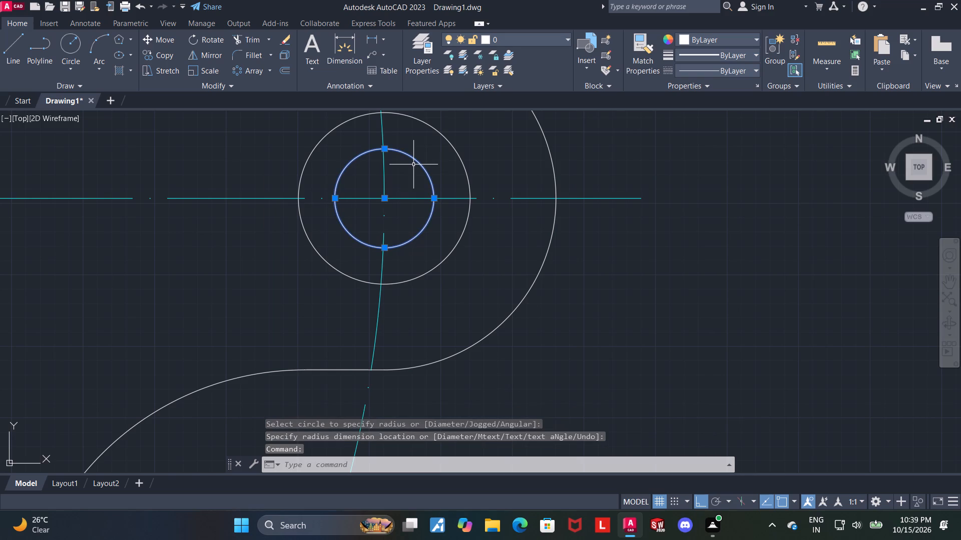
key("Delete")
Check the radius of the middle lug's remaining small circle with a trial dimension.
scroll(391, 204, "down", 1)
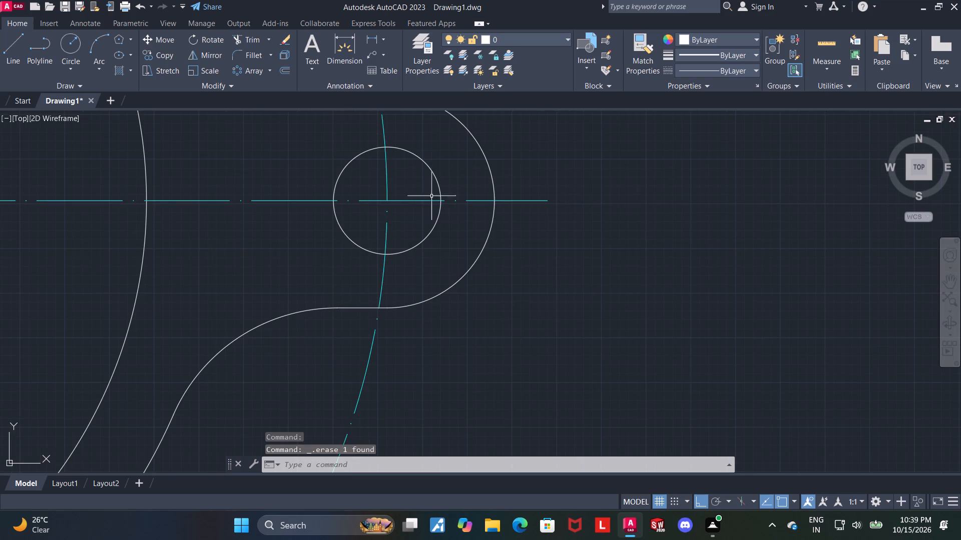
middle_click_drag(487, 196, 465, 236)
scroll(430, 224, "up", 1)
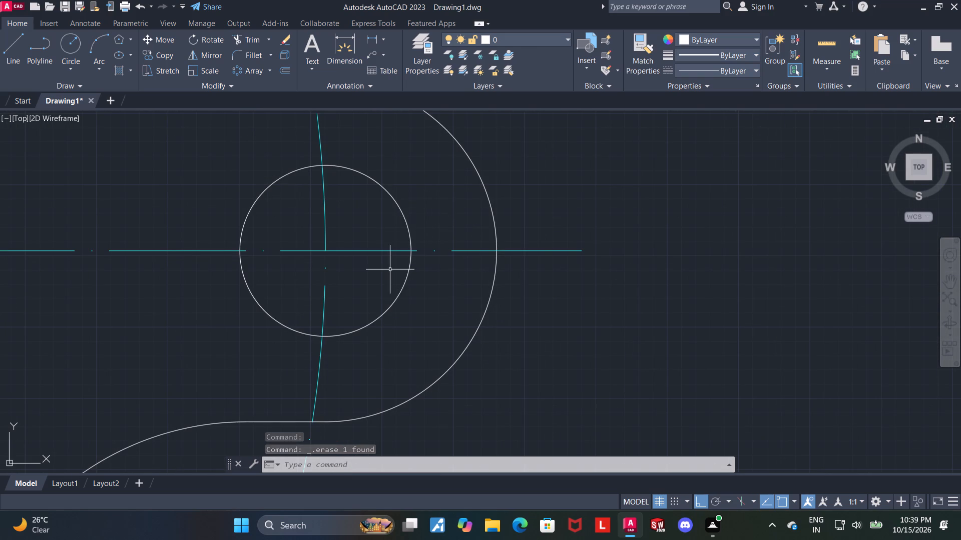
scroll(386, 267, "down", 2)
scroll(412, 276, "up", 2)
key("Escape")
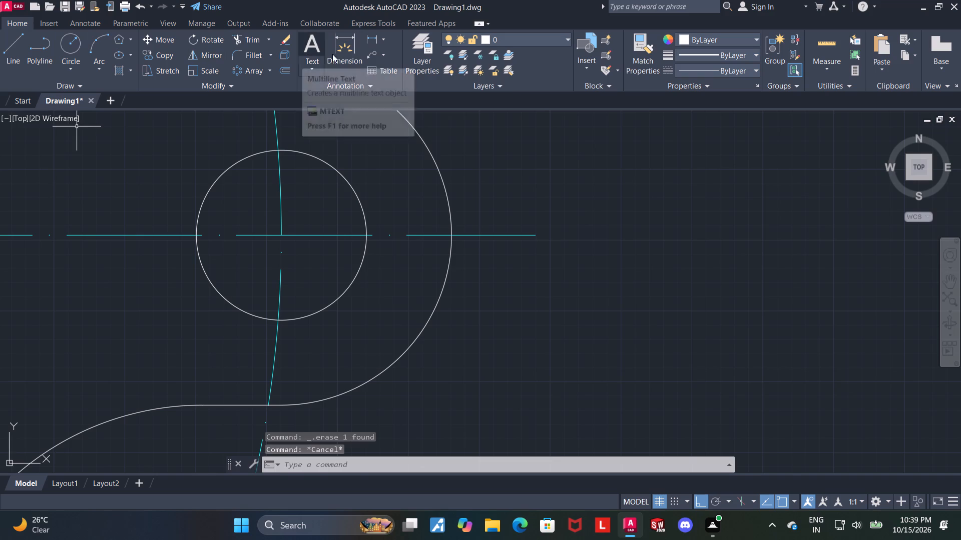
left_click(342, 44)
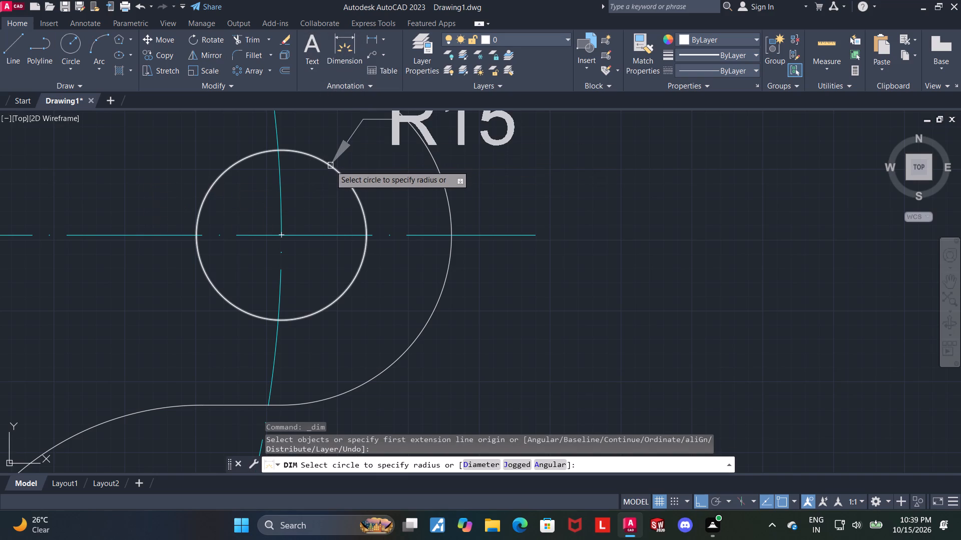
key("Escape")
key("Escape")
Draw a 17.32 diameter circle concentric with the middle lug's small circle.
scroll(341, 169, "down", 2)
scroll(290, 161, "up", 2)
key("Escape")
left_click(61, 45)
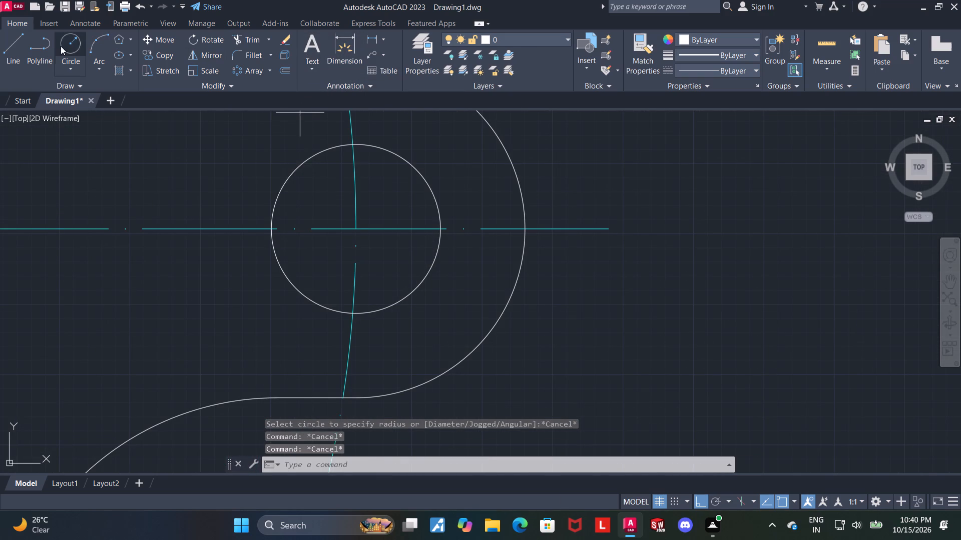
left_click(357, 230)
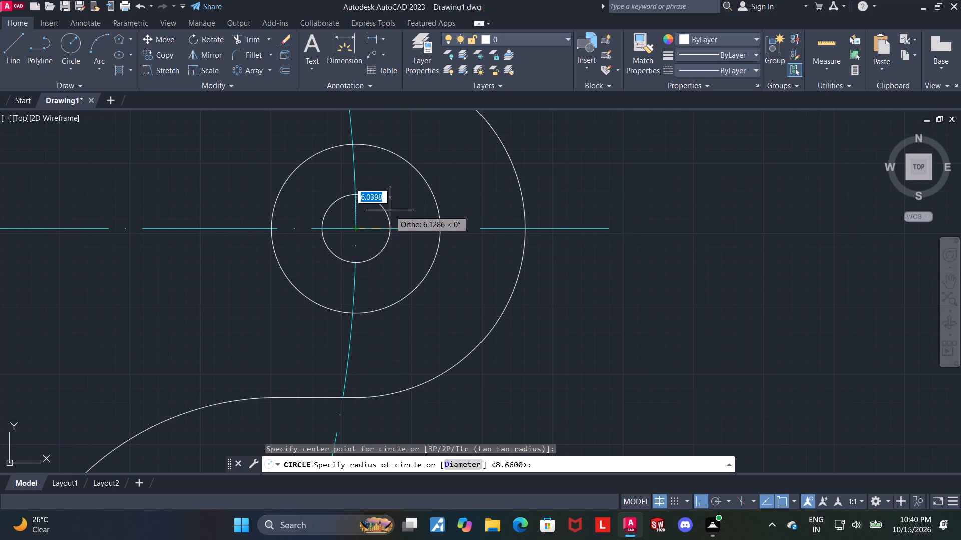
key("d")
key("Return")
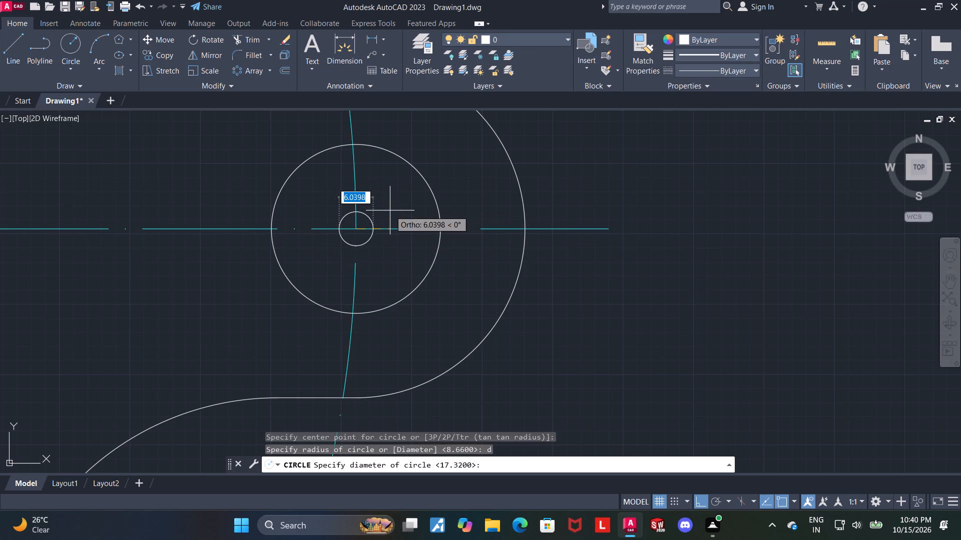
type("17.32")
key("Return")
key("Escape")
key("Escape")
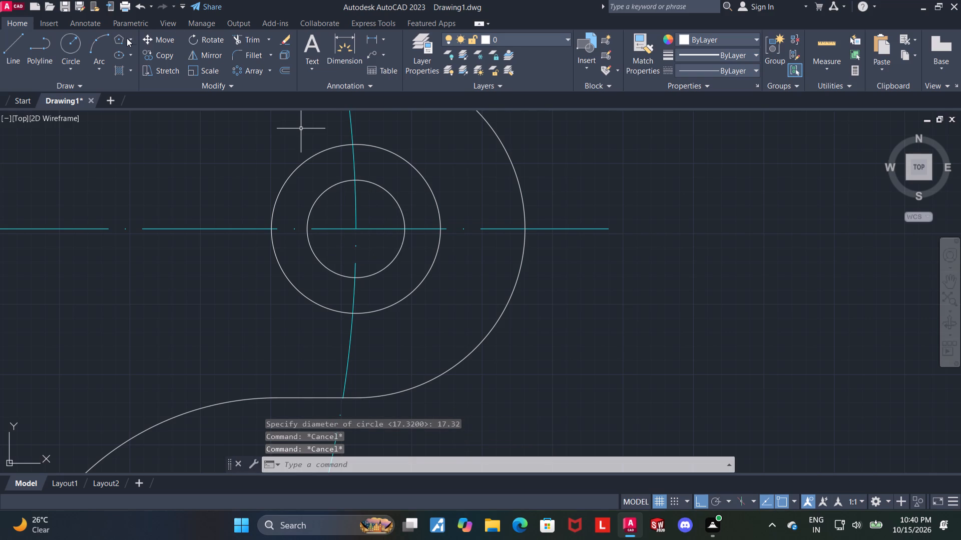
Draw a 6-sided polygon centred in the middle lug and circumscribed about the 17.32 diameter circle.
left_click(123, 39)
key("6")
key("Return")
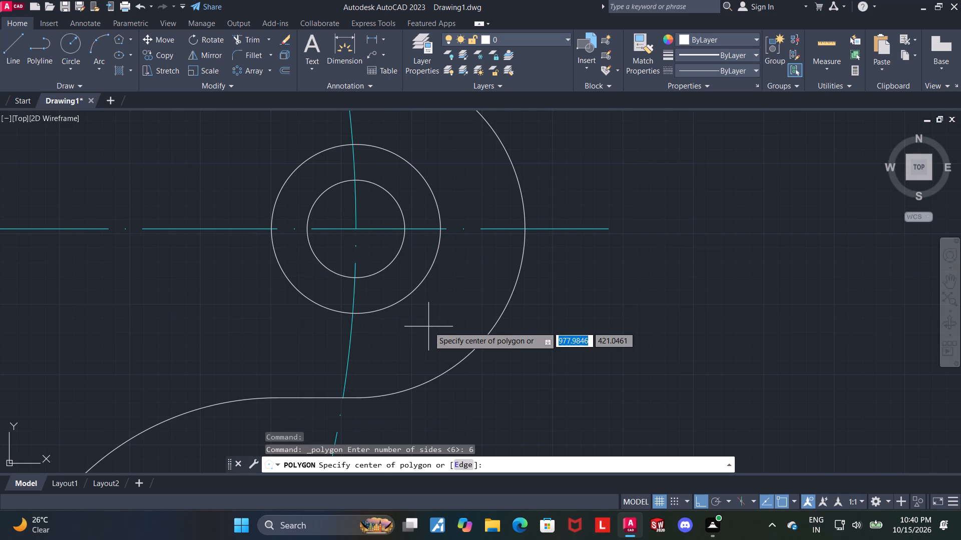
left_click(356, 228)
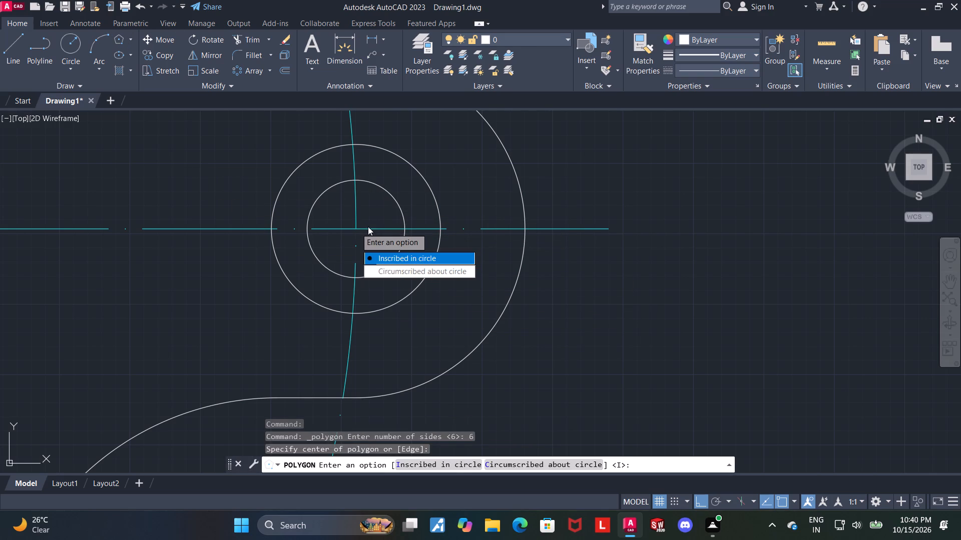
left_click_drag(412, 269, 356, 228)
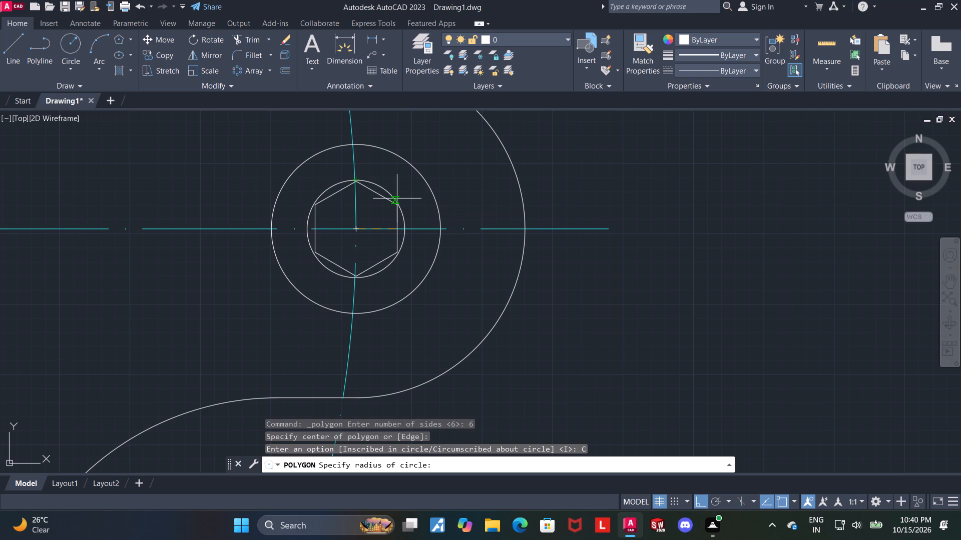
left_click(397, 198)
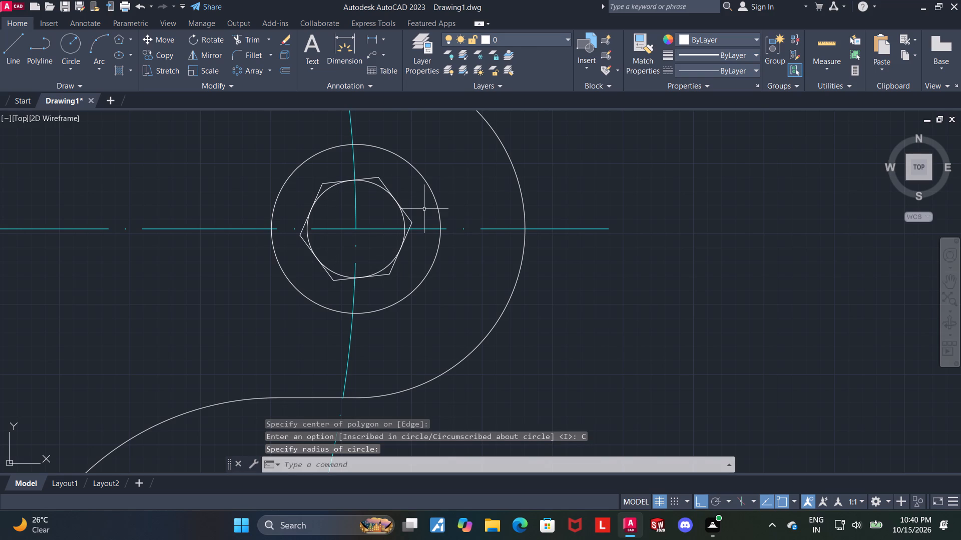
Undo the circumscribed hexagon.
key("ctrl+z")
Draw a 6-sided polygon inscribed in the 17.32 diameter circle, with a vertex at the circle's top.
left_click(118, 39)
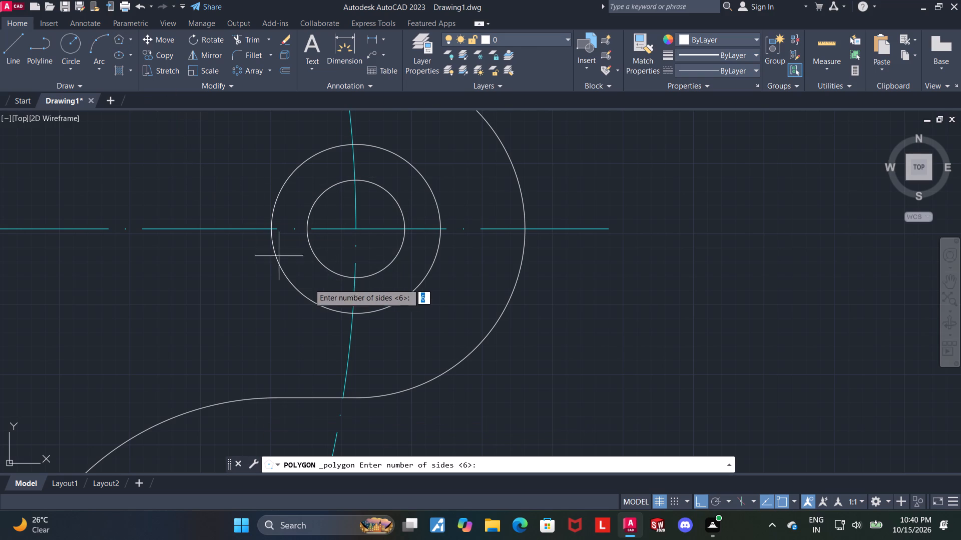
key("6")
key("Delete")
key("Return")
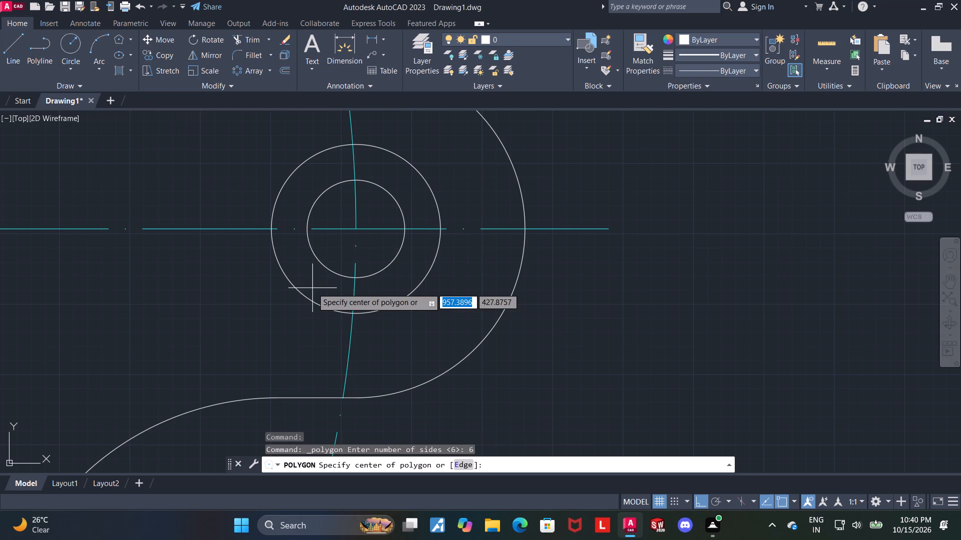
left_click(358, 229)
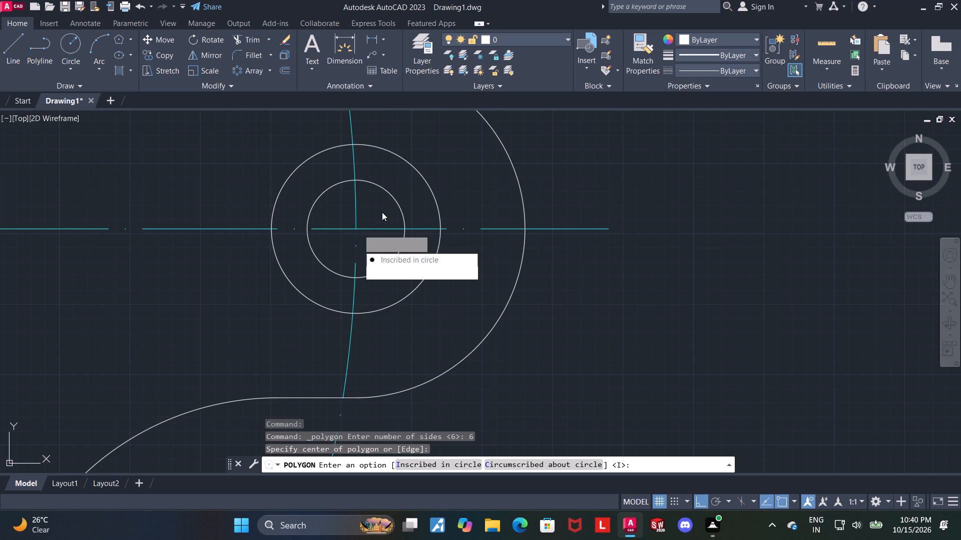
left_click_drag(401, 259, 358, 227)
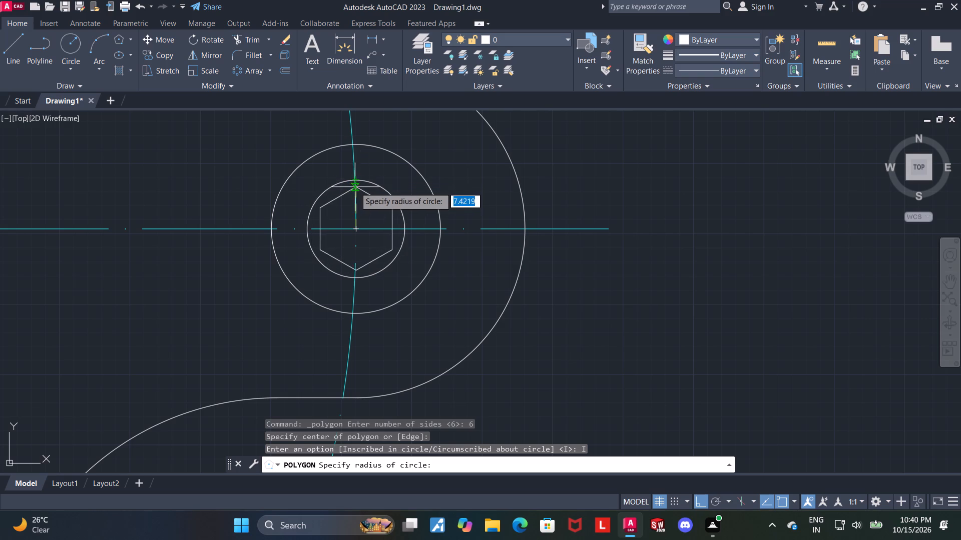
left_click(357, 182)
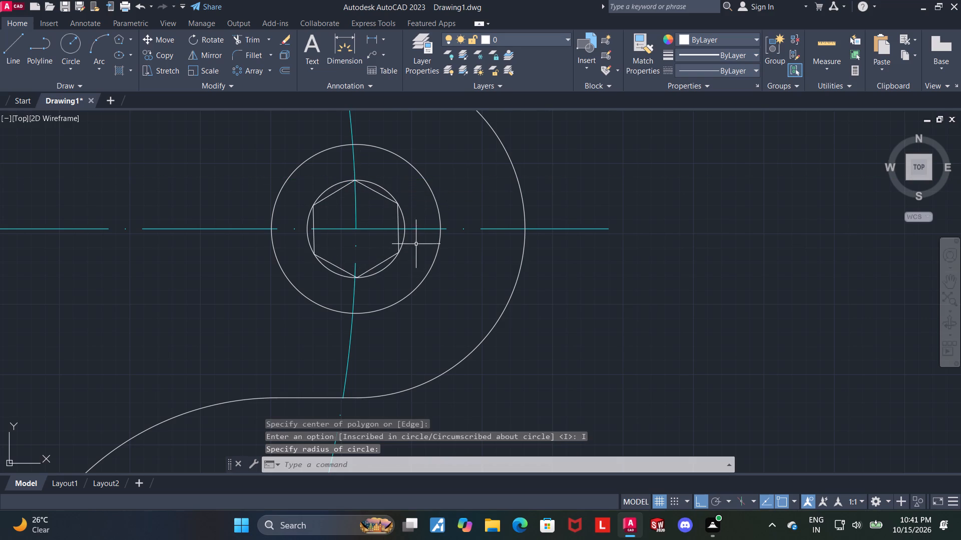
key("Escape")
key("Escape")
key("Escape")
Check the inscribed hexagon's distance across its two near-vertical sides with a trial dimension, without placing it.
left_click(350, 47)
scroll(332, 253, "up", 1)
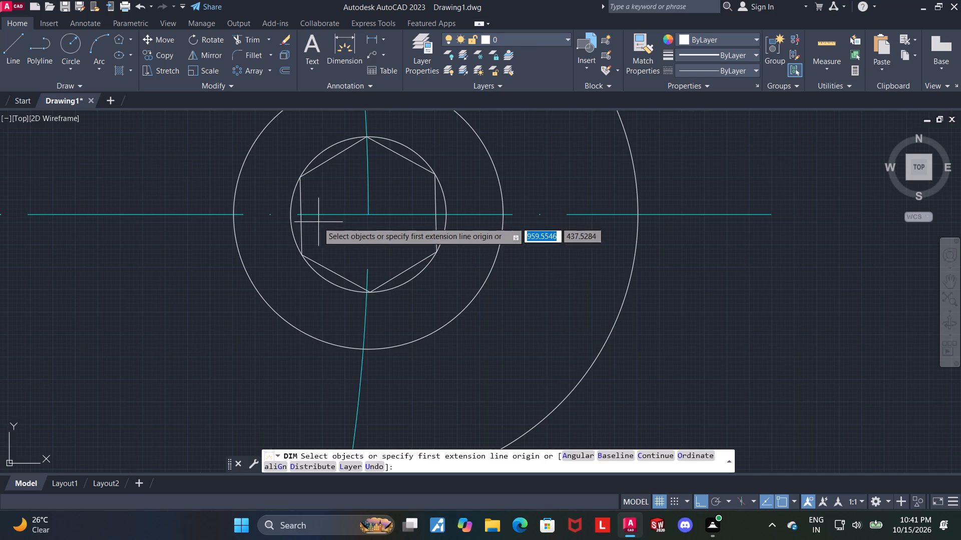
left_click(302, 224)
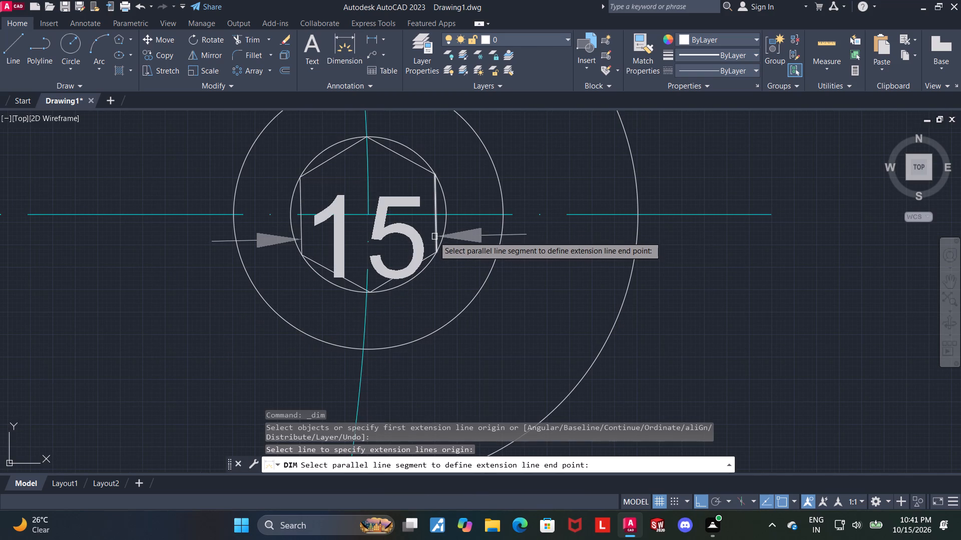
key("Escape")
key("Escape")
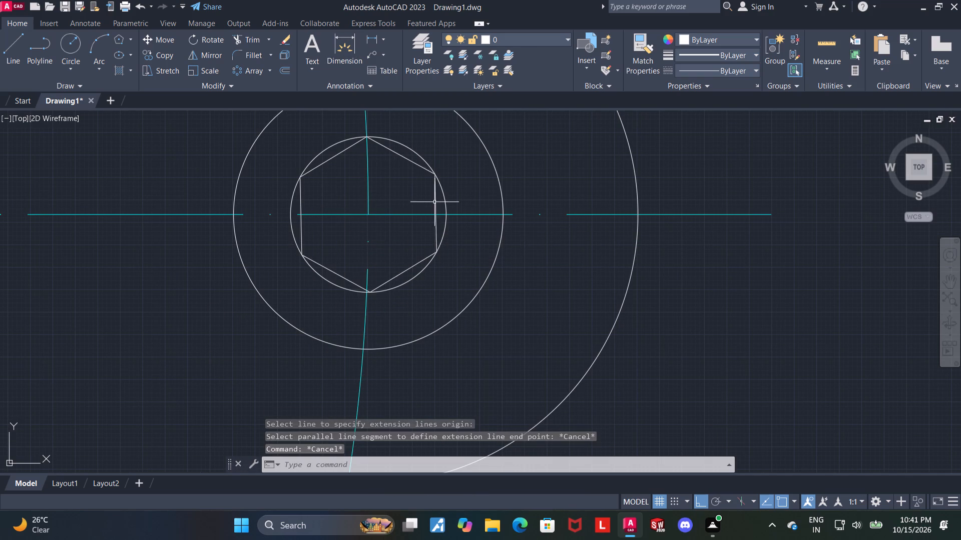
Delete the inscribed hexagon from the 17.32 diameter circle in the middle lug.
left_click(435, 200)
key("Delete")
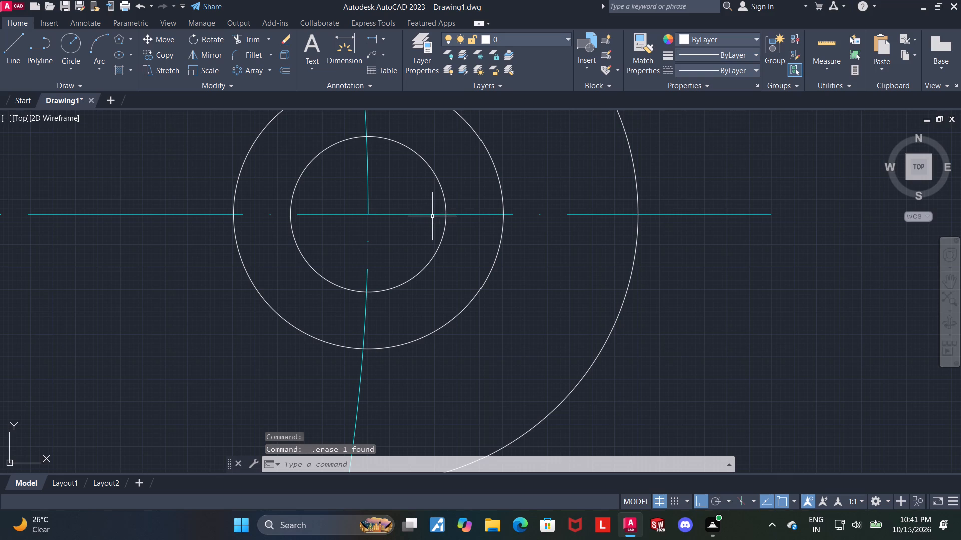
key("Escape")
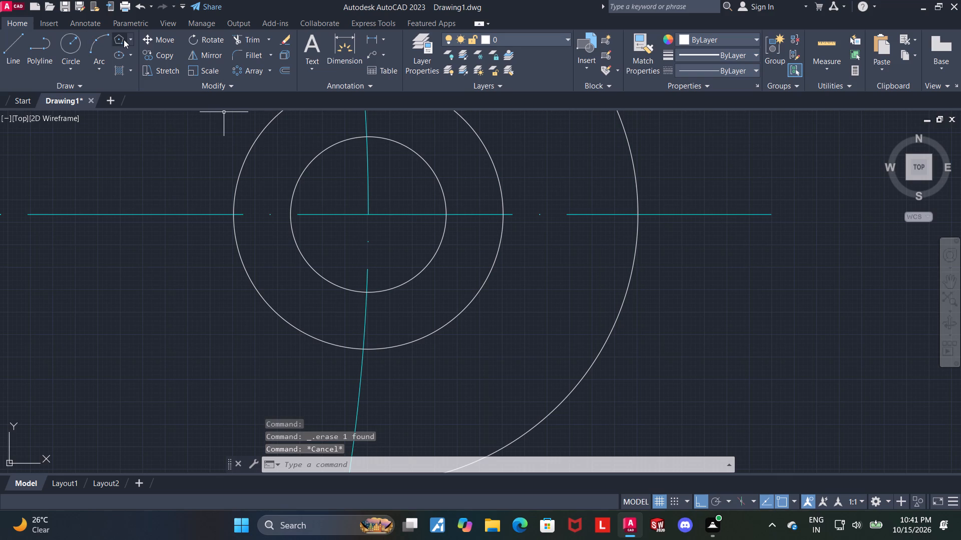
Draw a 6-sided polygon centred in the middle lug and circumscribed about the 17.32 diameter circle, with two vertical sides.
left_click(124, 39)
key("6")
key("Return")
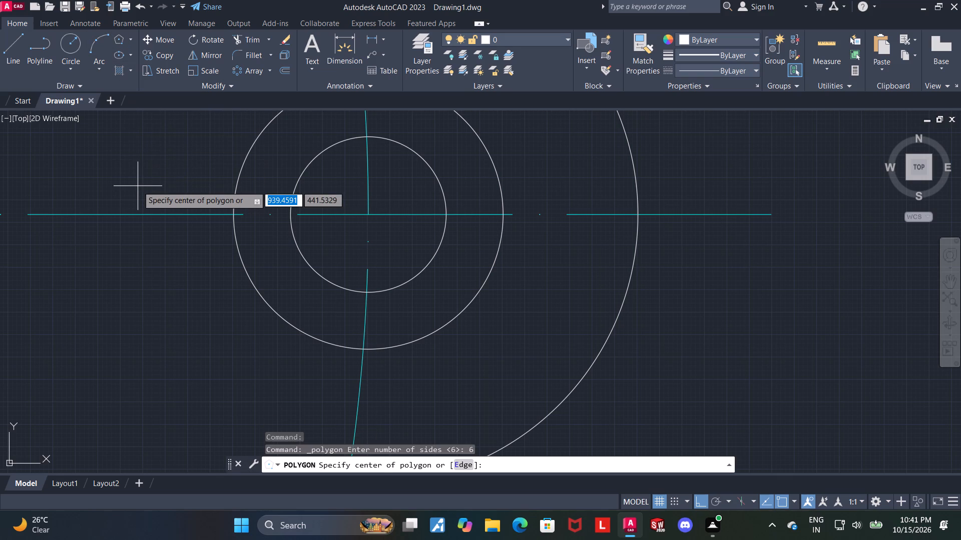
left_click(367, 215)
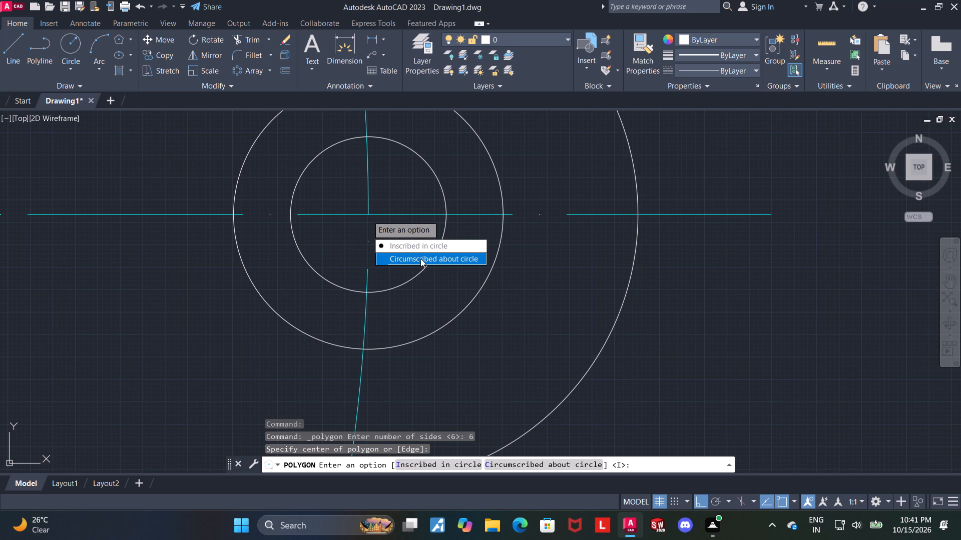
left_click_drag(420, 258, 367, 215)
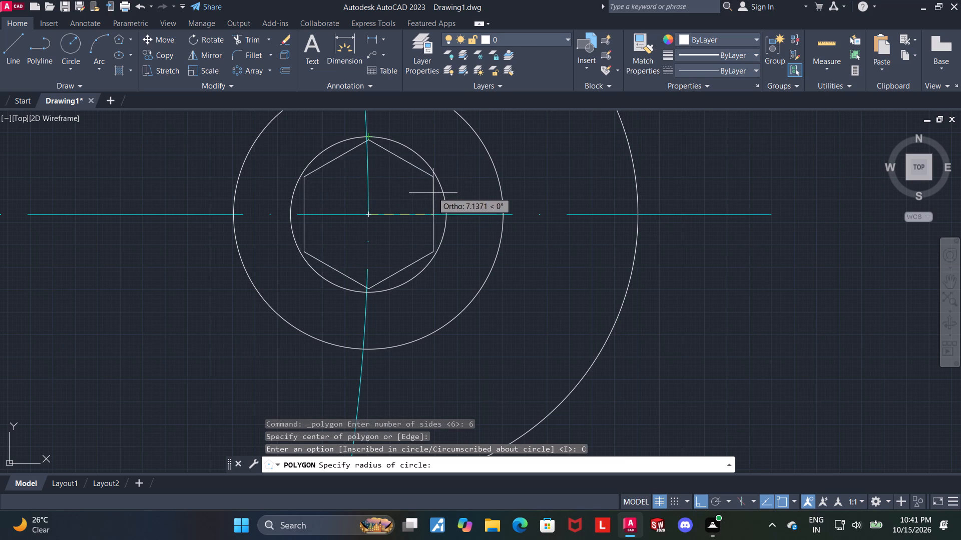
left_click(448, 212)
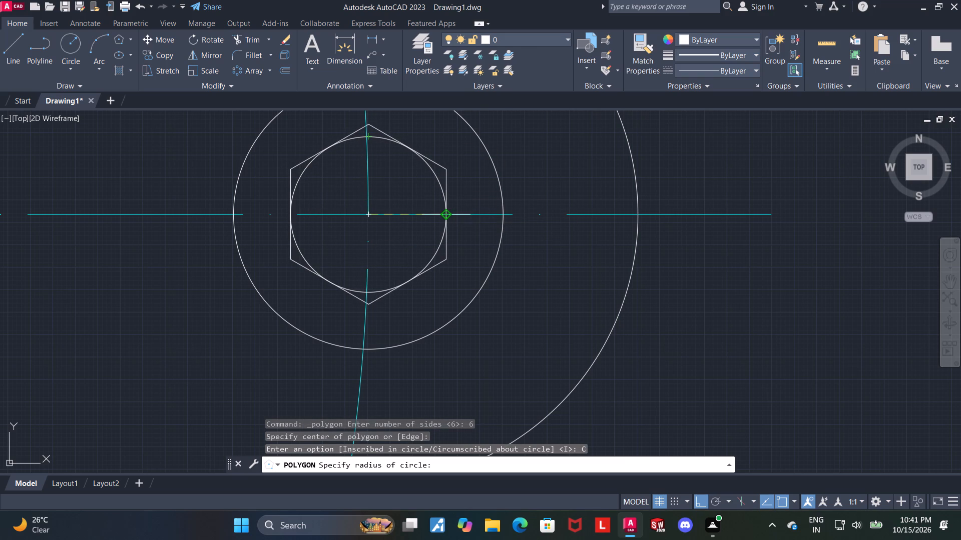
key("Escape")
key("Escape")
key("Escape")
Dimension the distance across the hexagon's two vertical sides, placing the dimension below the middle lug.
scroll(296, 255, "down", 2)
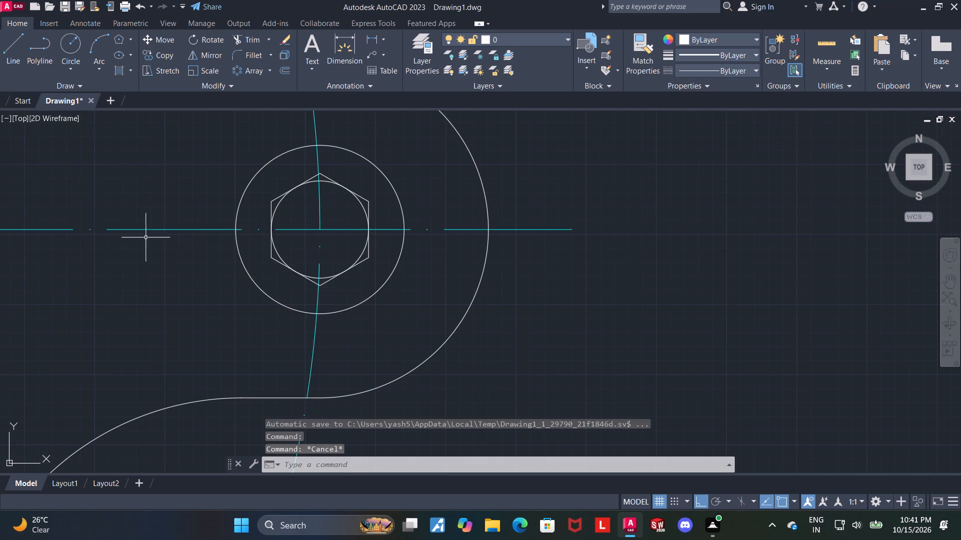
left_click(338, 45)
scroll(255, 258, "up", 2)
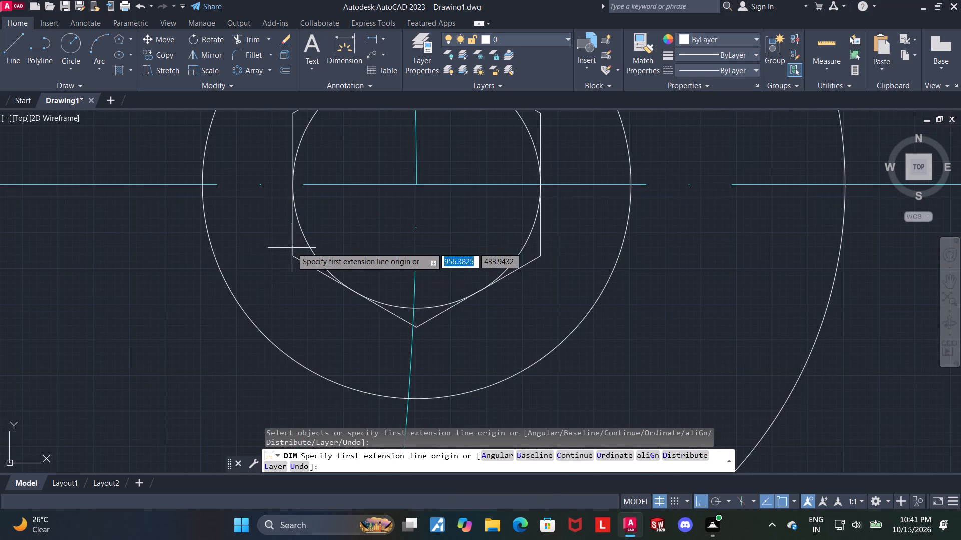
scroll(294, 246, "up", 1)
left_click(291, 228)
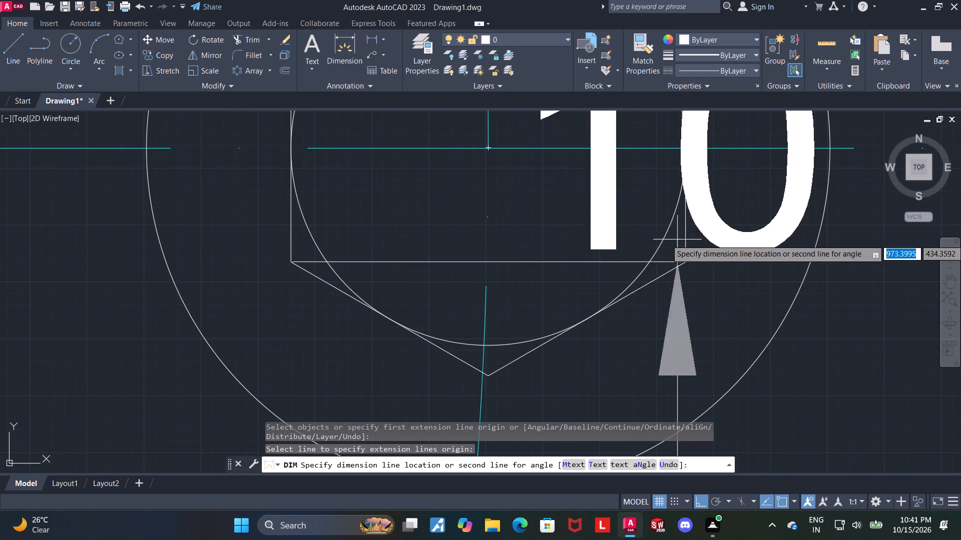
left_click(688, 234)
scroll(680, 245, "down", 3)
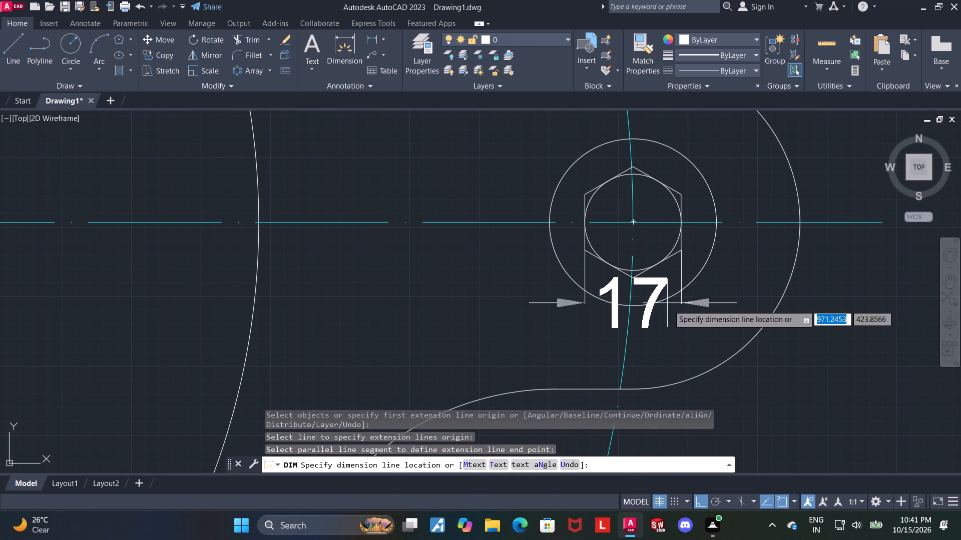
scroll(672, 323, "down", 3)
scroll(673, 376, "up", 1)
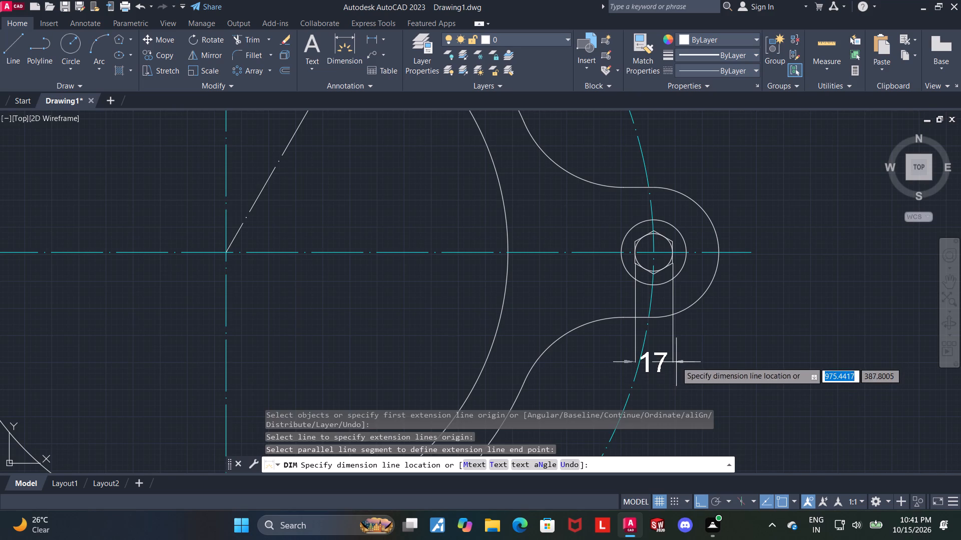
left_click(676, 361)
key("Escape")
Delete the construction circle inside the hexagon.
scroll(699, 292, "up", 3)
left_click(572, 178)
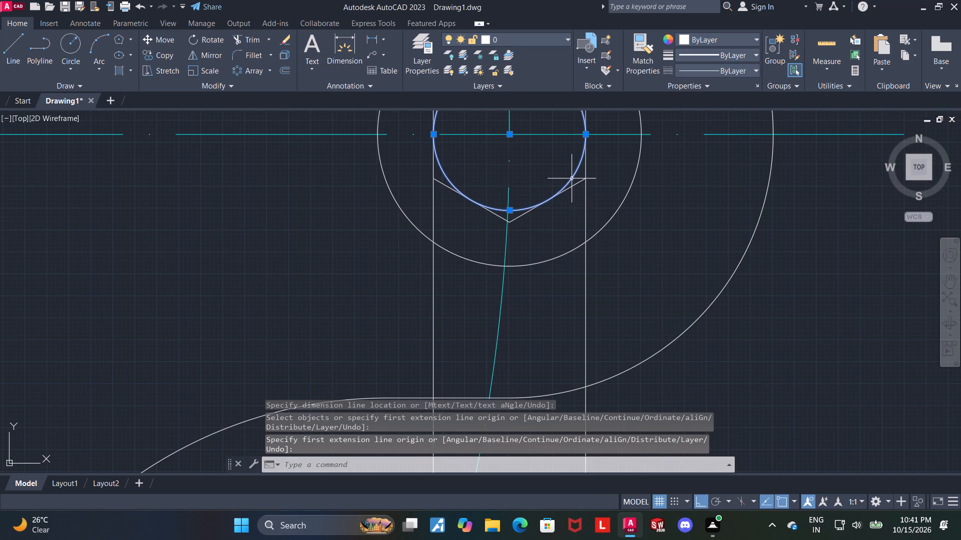
key("Delete")
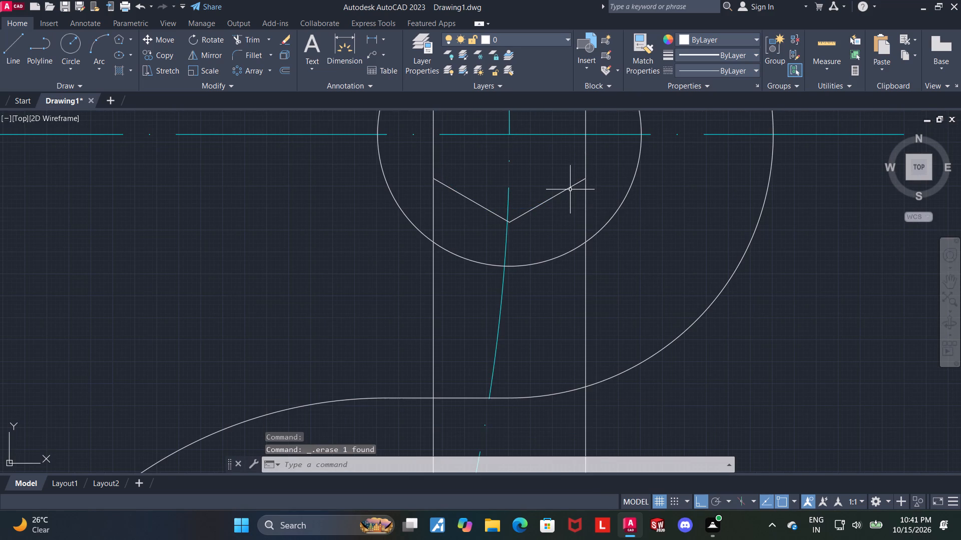
Modify the Standard dimension style to a linear precision of 0.00.
scroll(671, 387, "down", 3)
middle_click_drag(673, 359, 594, 254)
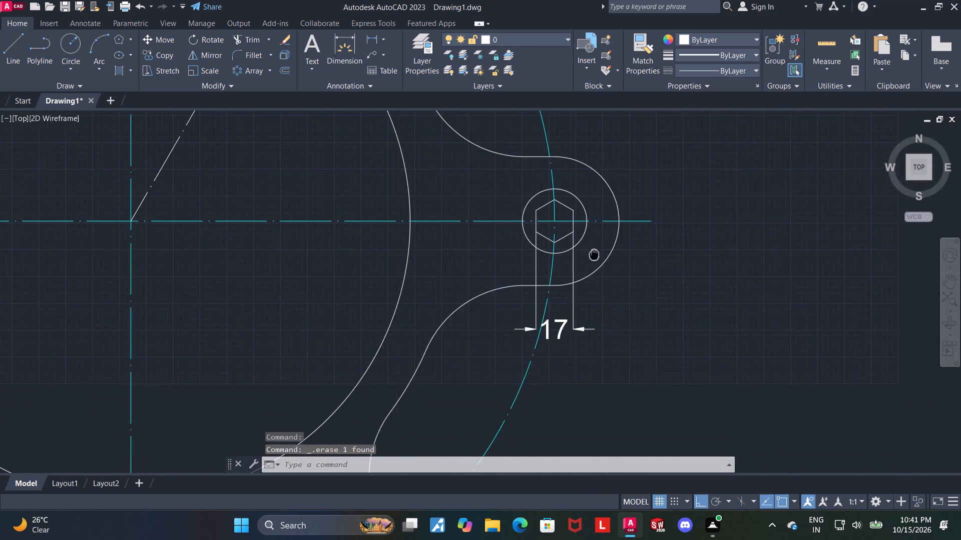
middle_click_drag(594, 254, 594, 254)
key("d")
key("Return")
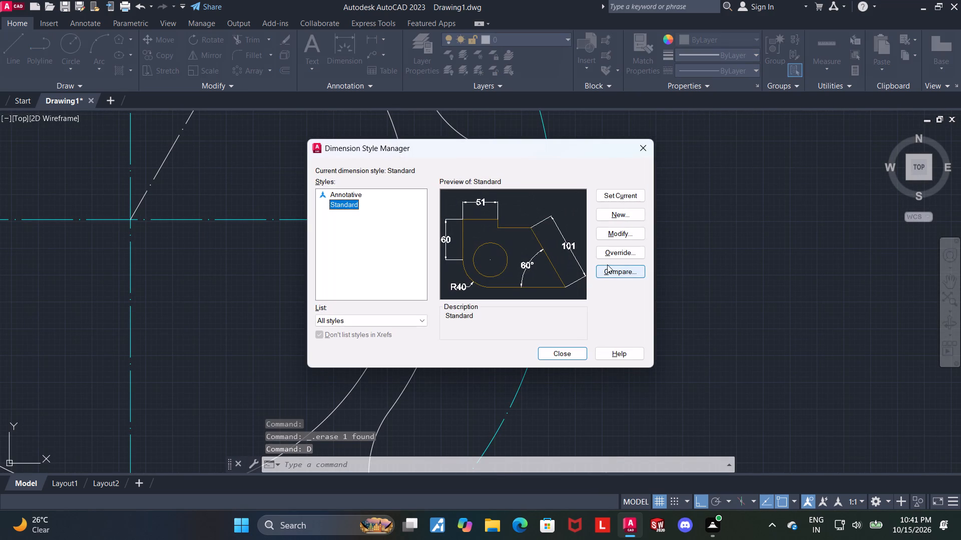
left_click(607, 230)
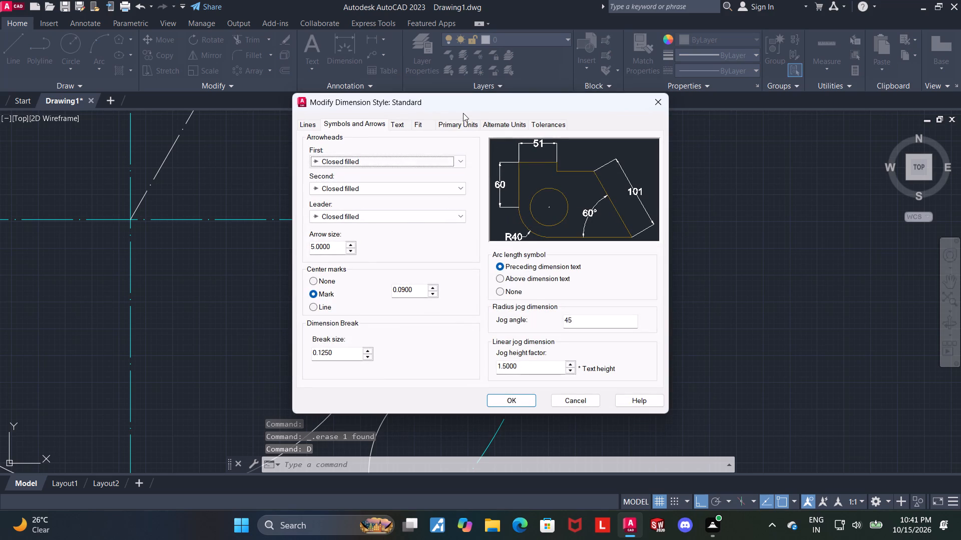
left_click(464, 123)
left_click(450, 171)
left_click(420, 191)
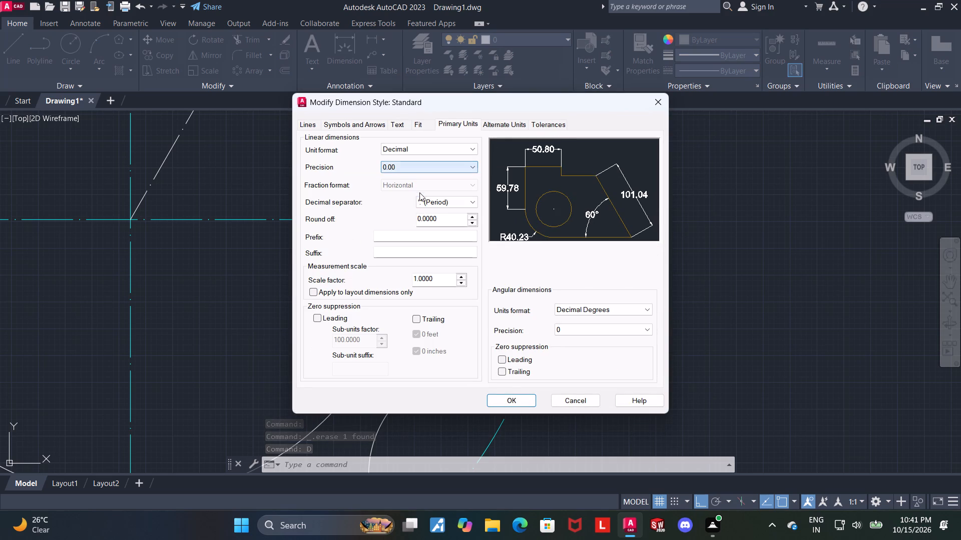
left_click(513, 394)
left_click(547, 357)
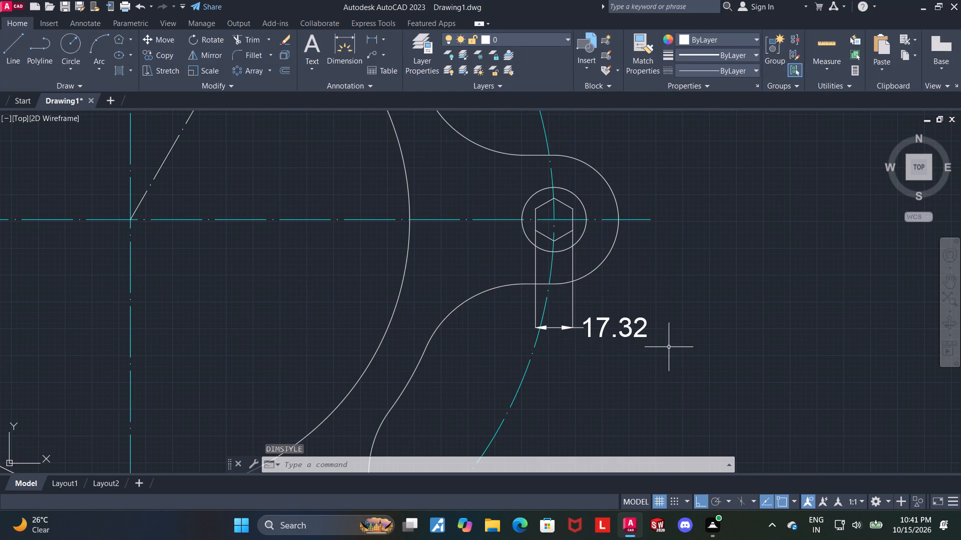
Add a radius dimension to the dash-dot centreline circle through the lugs, placed outside it above the middle lug.
scroll(608, 323, "down", 1)
middle_click_drag(726, 339, 728, 340)
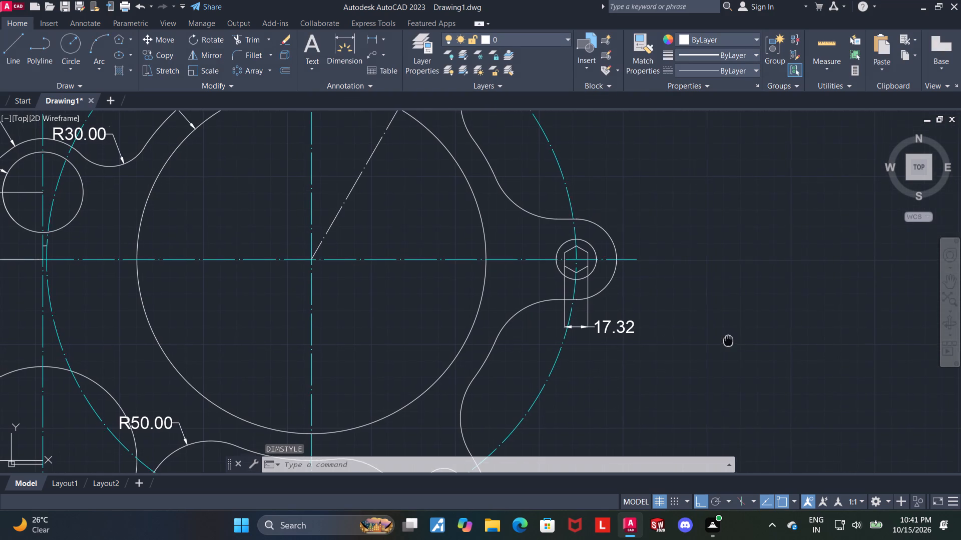
middle_click_drag(728, 340, 729, 374)
middle_click_drag(639, 272, 649, 313)
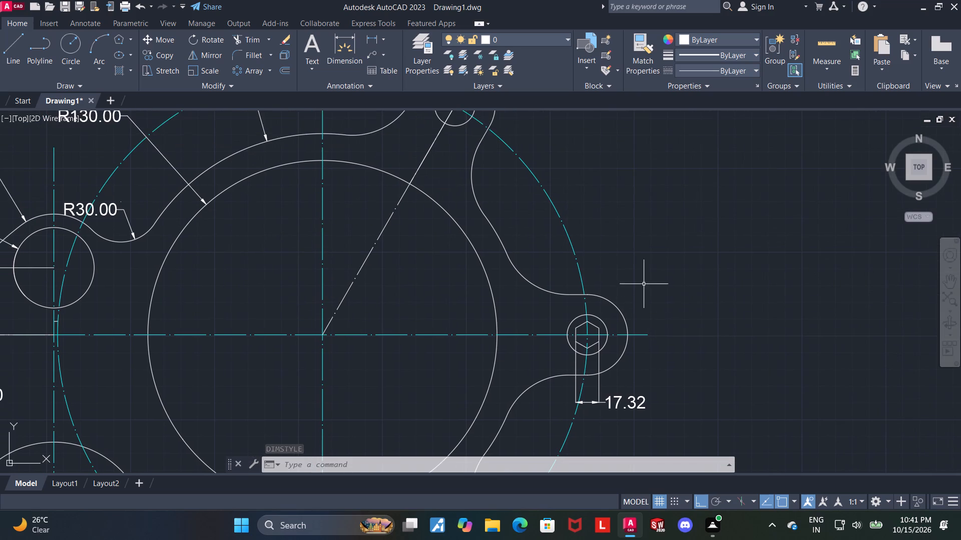
scroll(630, 274, "up", 1)
left_click(343, 46)
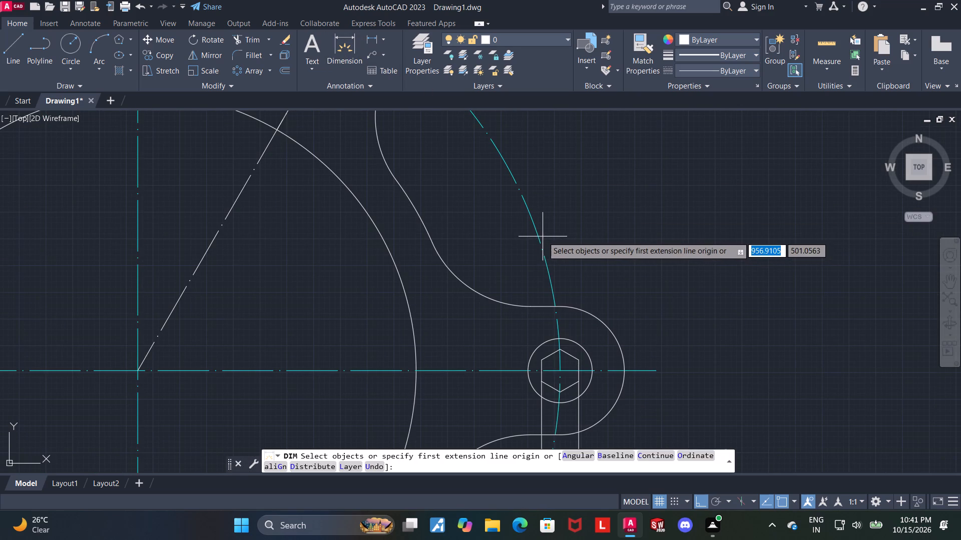
left_click(541, 236)
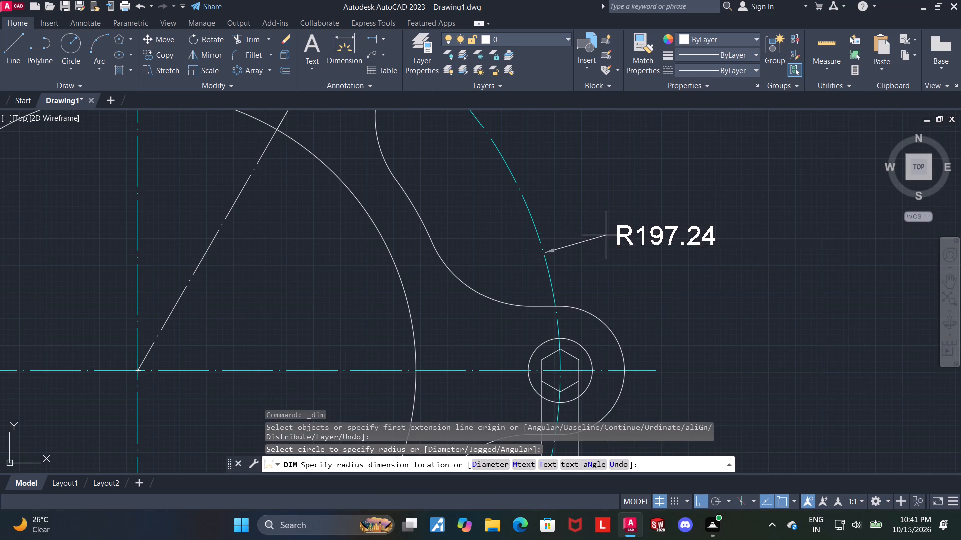
left_click(606, 235)
key("Escape")
Add a radius dimension to the concave fillet arc just above the middle lug.
scroll(606, 237, "down", 1)
left_click(340, 47)
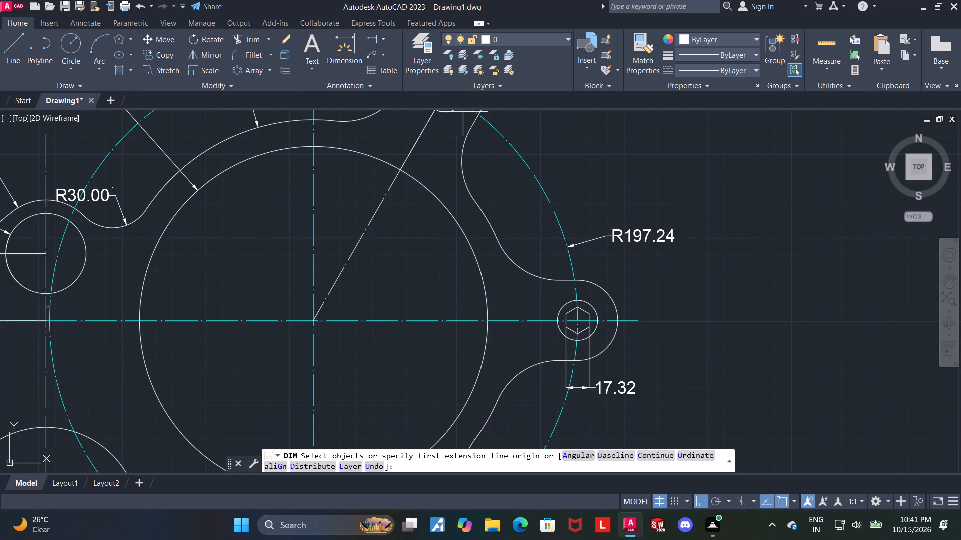
scroll(625, 220, "up", 2)
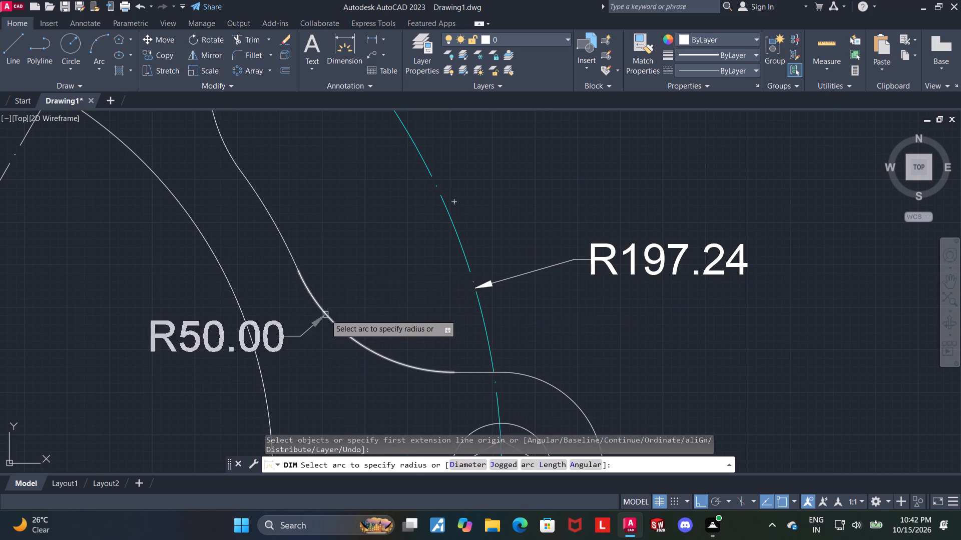
left_click(325, 314)
scroll(399, 273, "down", 3)
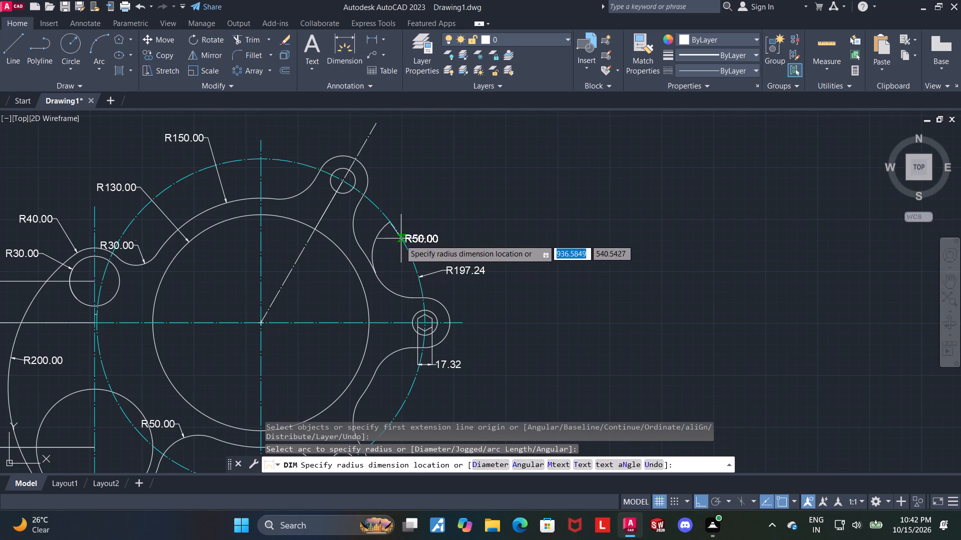
left_click_drag(410, 258, 414, 258)
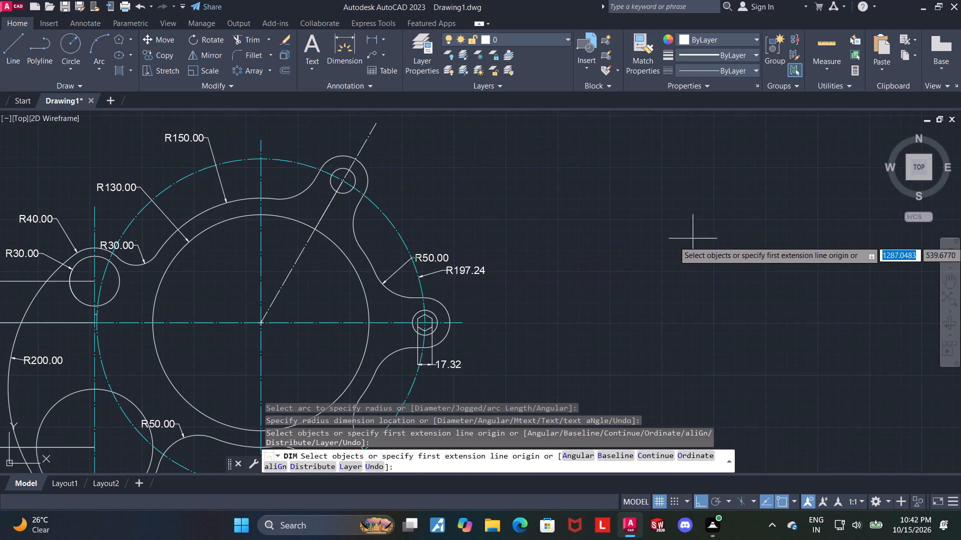
key("Escape")
Add a radius dimension to the upper lug's outer arc, placed outside the profile.
middle_click_drag(522, 232, 548, 260)
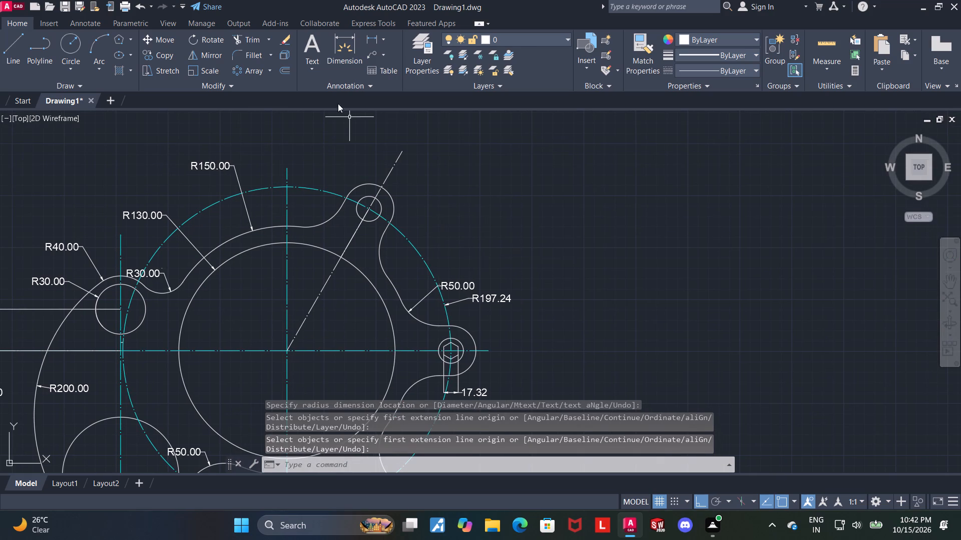
left_click(347, 46)
scroll(352, 154, "up", 1)
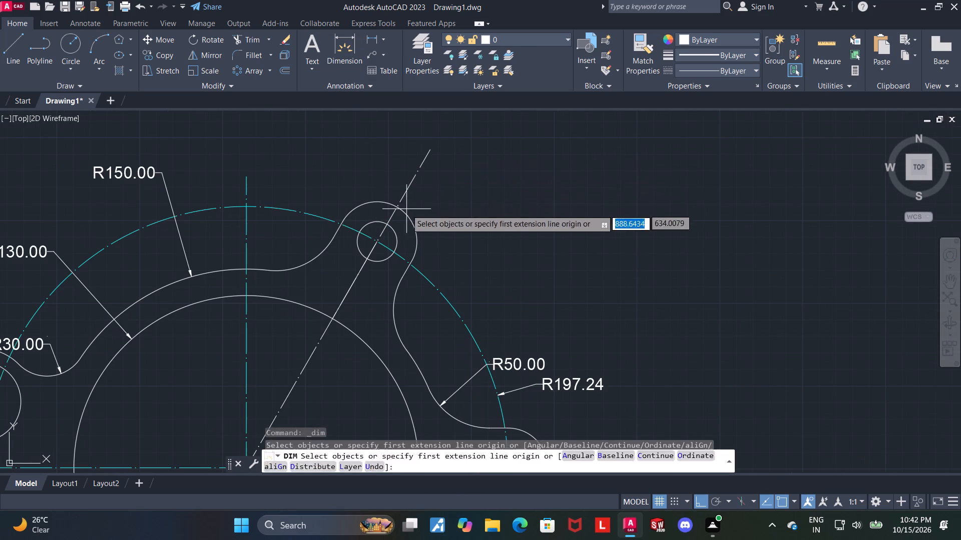
left_click(408, 213)
left_click(421, 197)
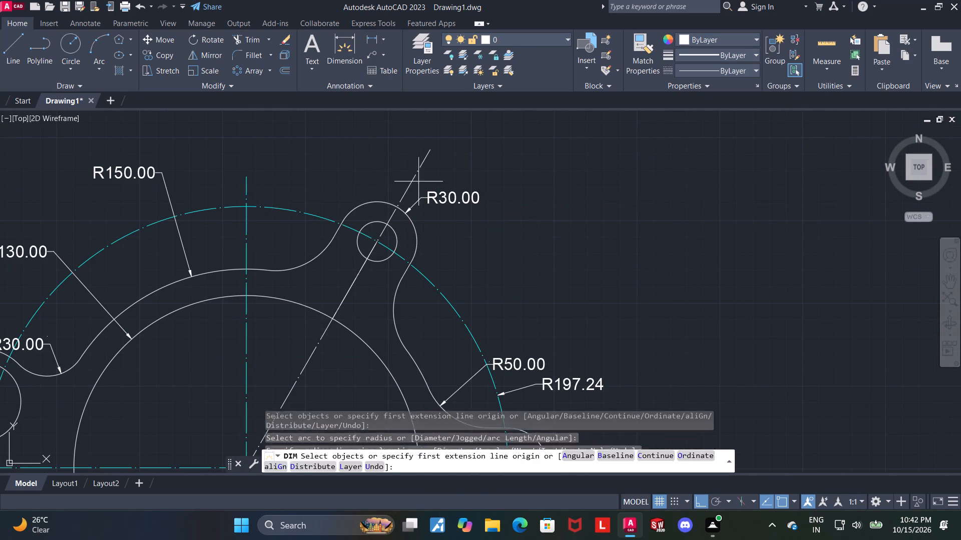
key("Escape")
Add a radius dimension to the upper lug's hole, placed outside the profile below the outer arc's dimension.
left_click(344, 46)
scroll(408, 186, "up", 1)
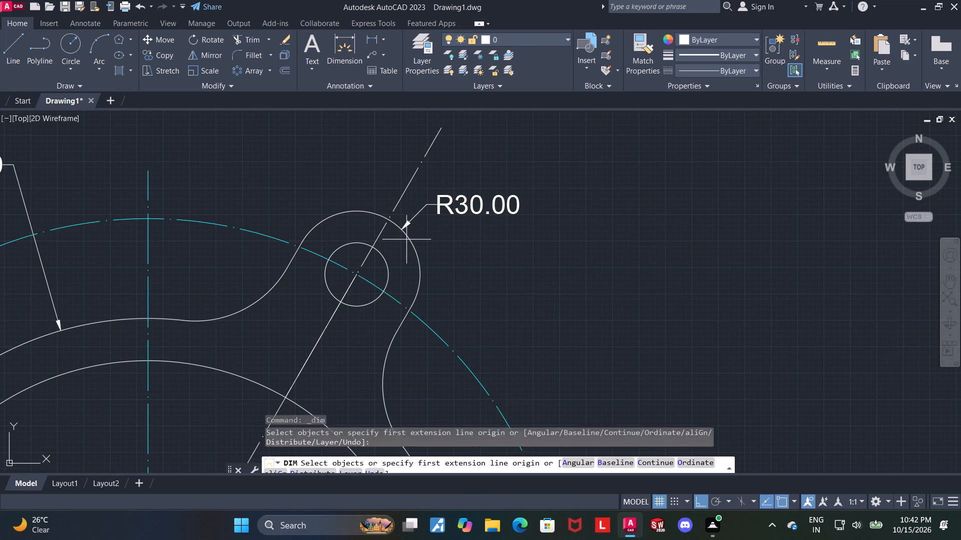
scroll(397, 270, "up", 1)
left_click(379, 258)
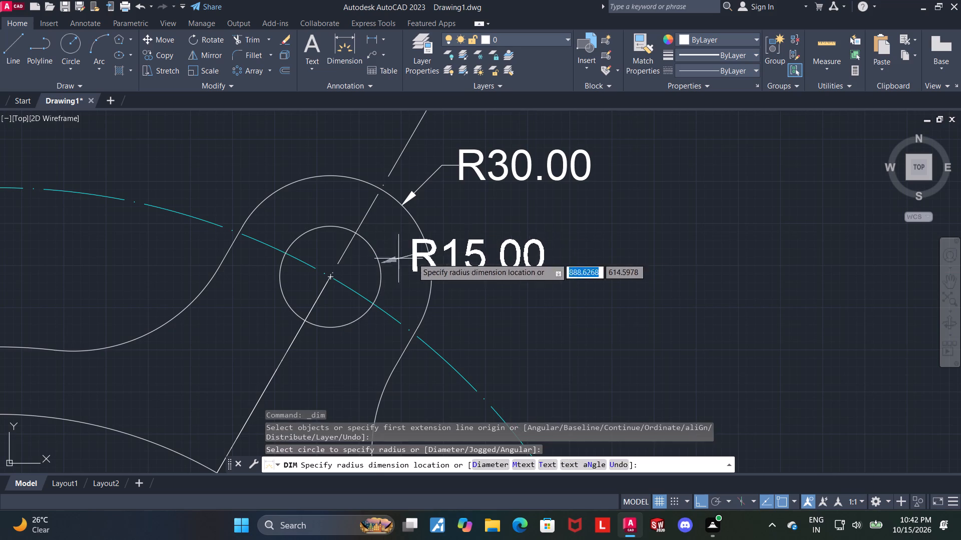
left_click(470, 252)
key("Escape")
Examine the whole dimensioned profile, including the three lugs and the hexagon.
scroll(505, 263, "down", 2)
middle_click_drag(604, 281, 624, 210)
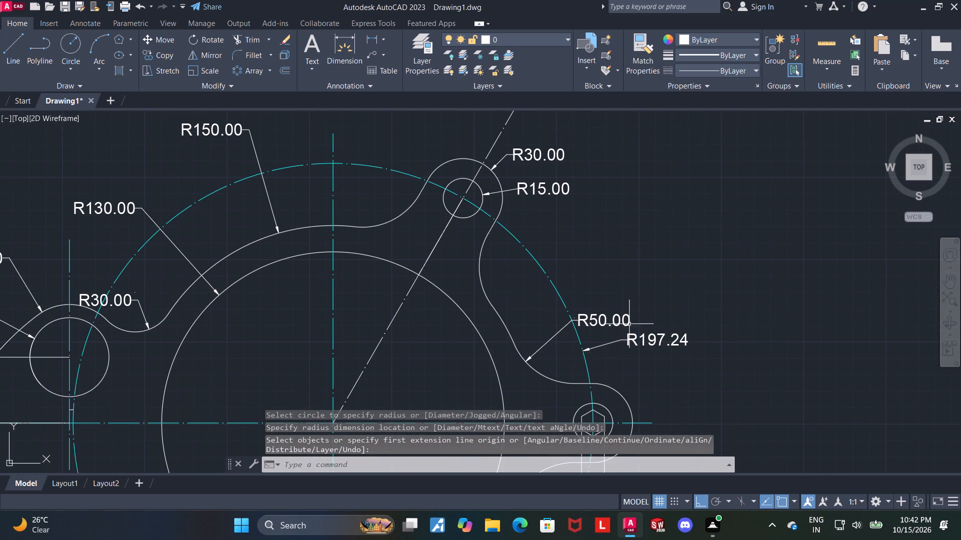
middle_click_drag(623, 288, 599, 207)
scroll(659, 305, "down", 2)
middle_click_drag(676, 364, 629, 275)
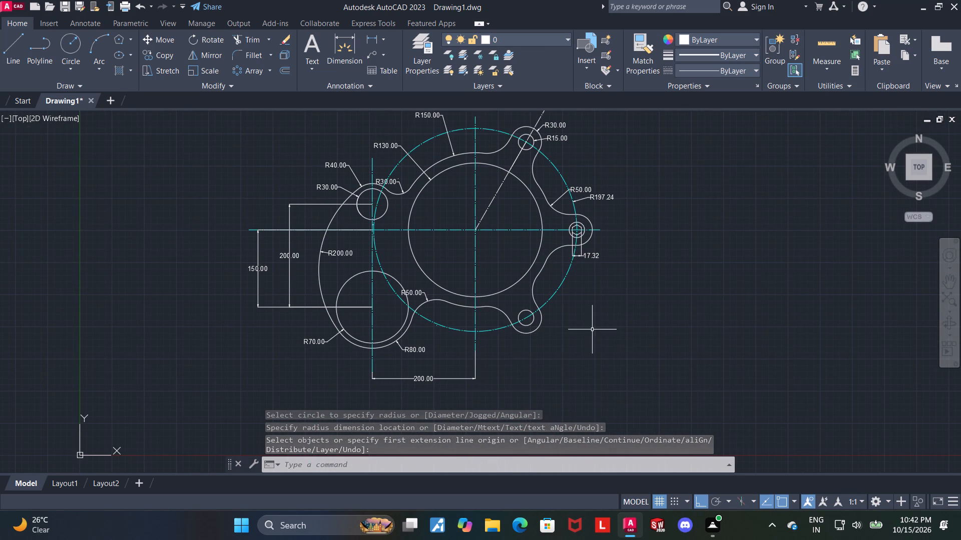
middle_click_drag(592, 329, 610, 290)
middle_click_drag(562, 251, 542, 315)
scroll(544, 214, "up", 1)
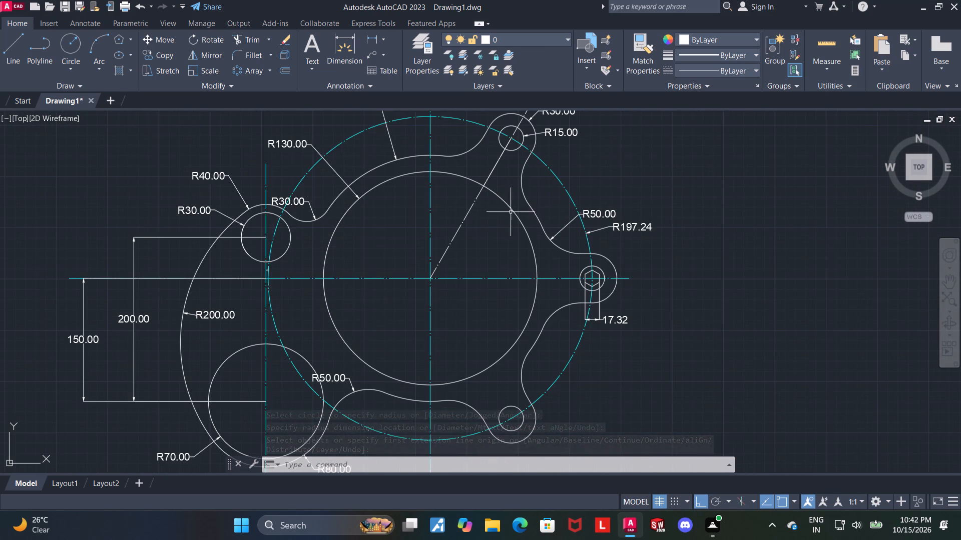
left_click(467, 210)
key("Escape")
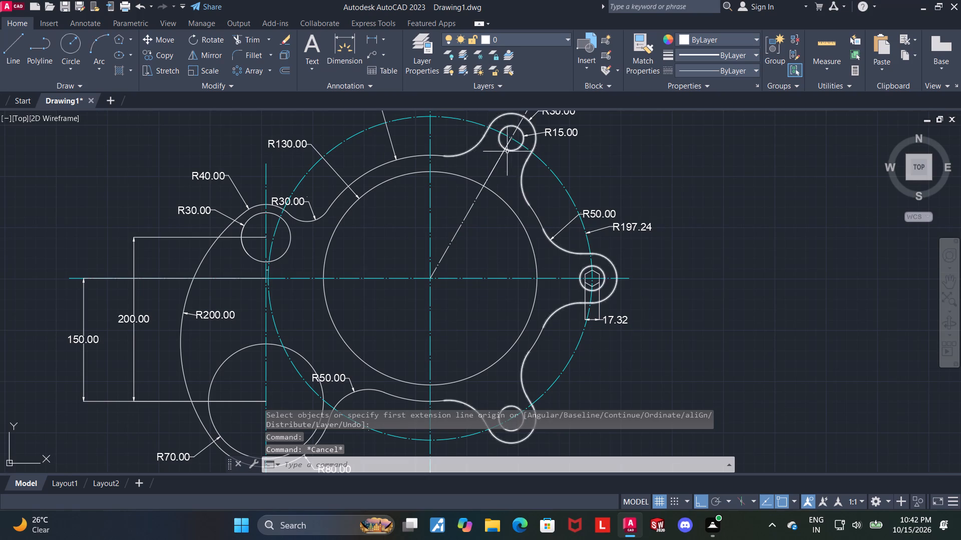
Delete the extra line overlapping the inclined centerline between the main circle's center and the upper lug.
left_click(498, 159)
key("Delete")
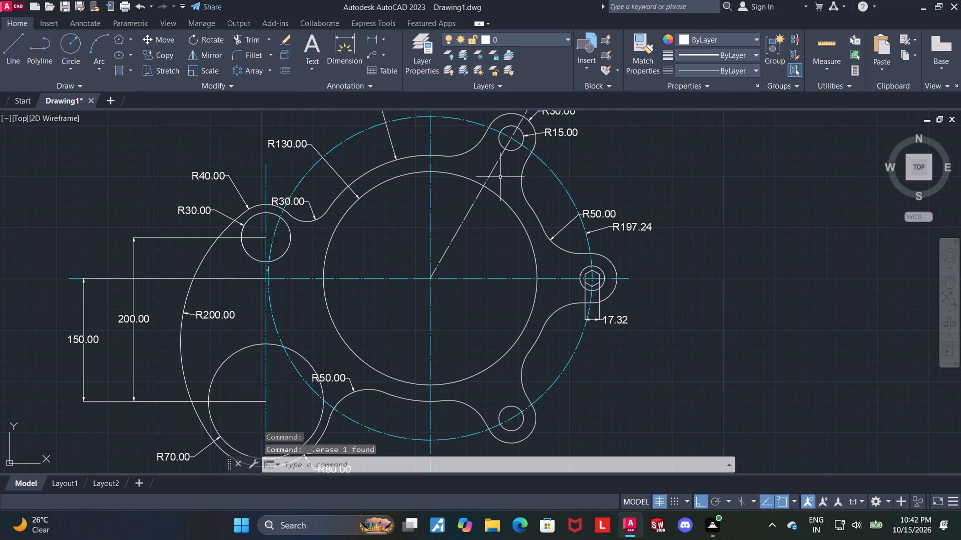
Change the color of the inclined centerline through the upper lug to cyan.
left_click(495, 170)
left_click(737, 34)
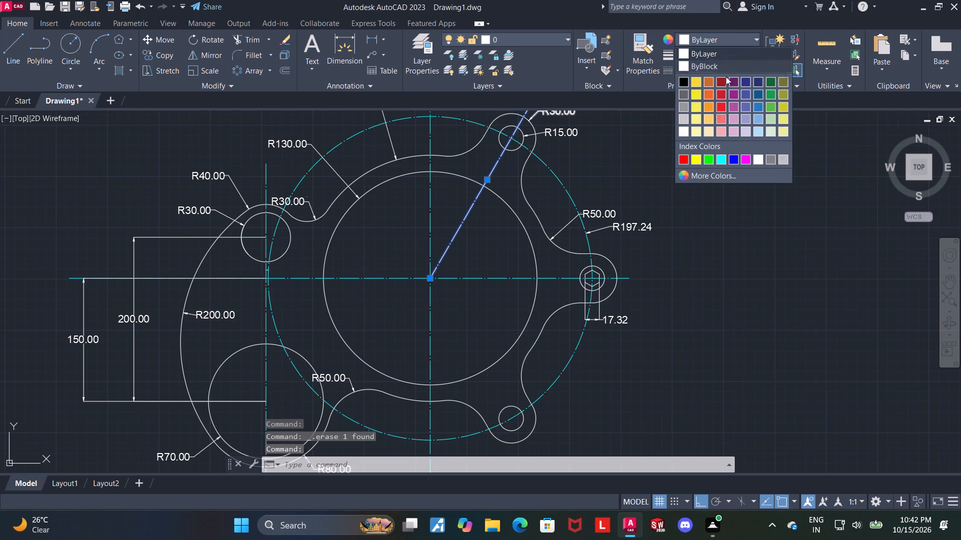
left_click(720, 163)
key("Escape")
Examine the whole dimensioned profile, including its centerlines, the lugs and the radius dimensions.
scroll(678, 180, "down", 1)
middle_click_drag(671, 184, 637, 212)
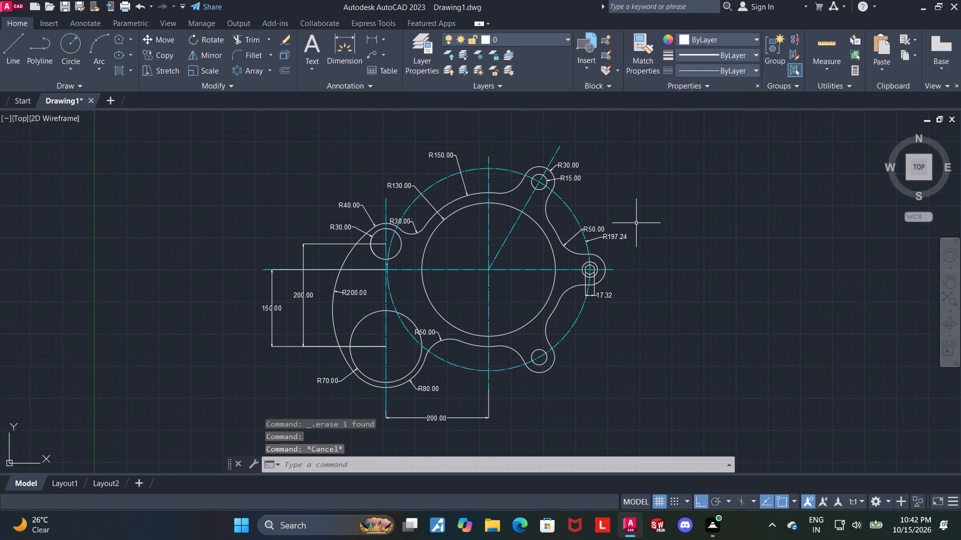
scroll(636, 223, "up", 1)
scroll(610, 228, "down", 1)
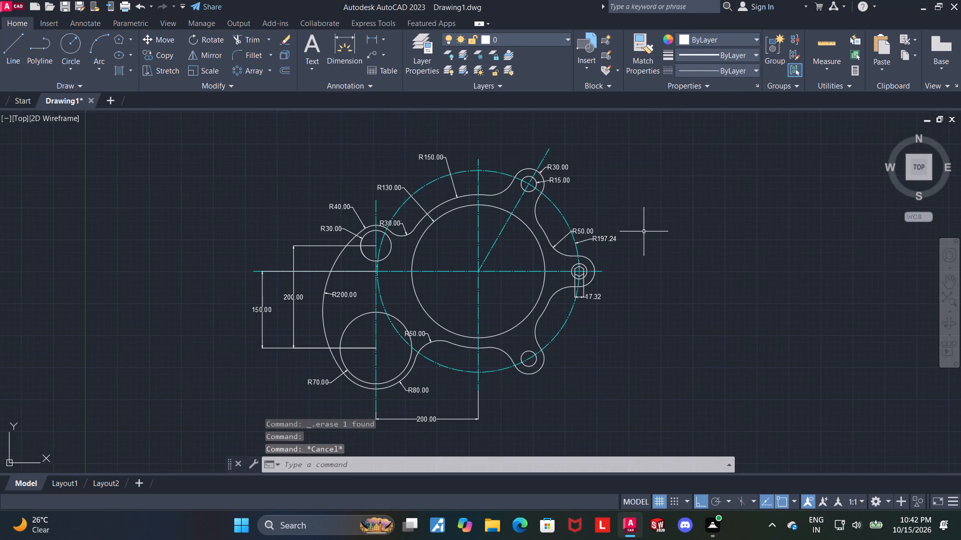
middle_click_drag(655, 232, 635, 223)
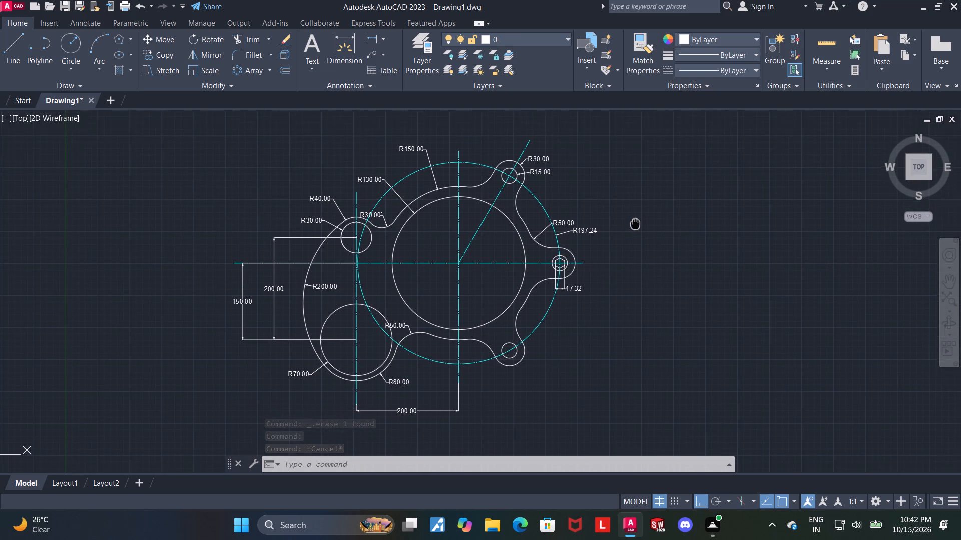
middle_click_drag(635, 223, 639, 202)
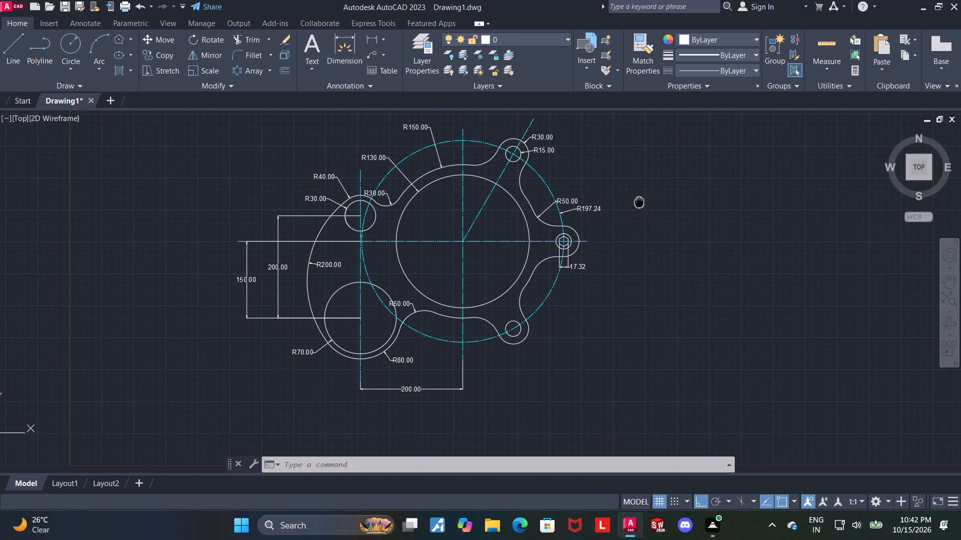
middle_click_drag(639, 202, 644, 188)
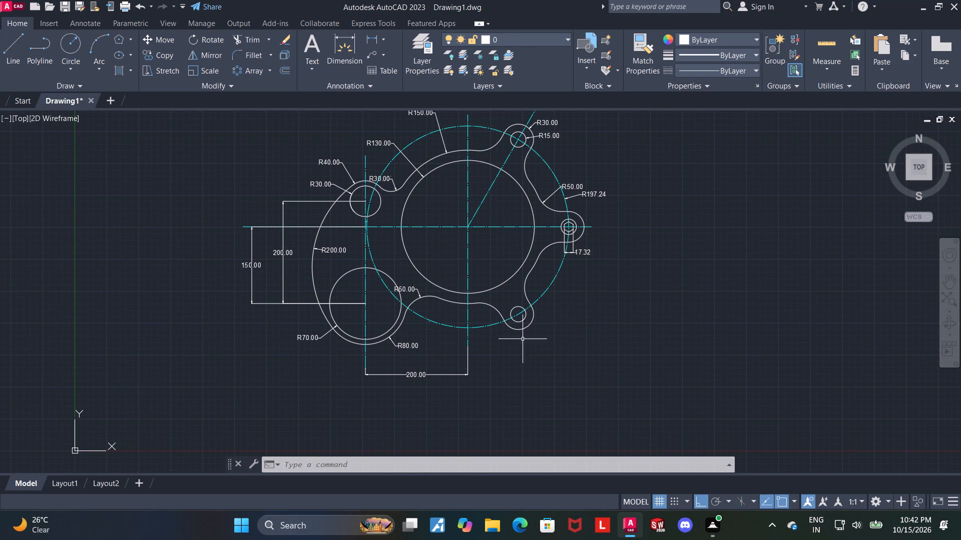
middle_click_drag(593, 291, 604, 309)
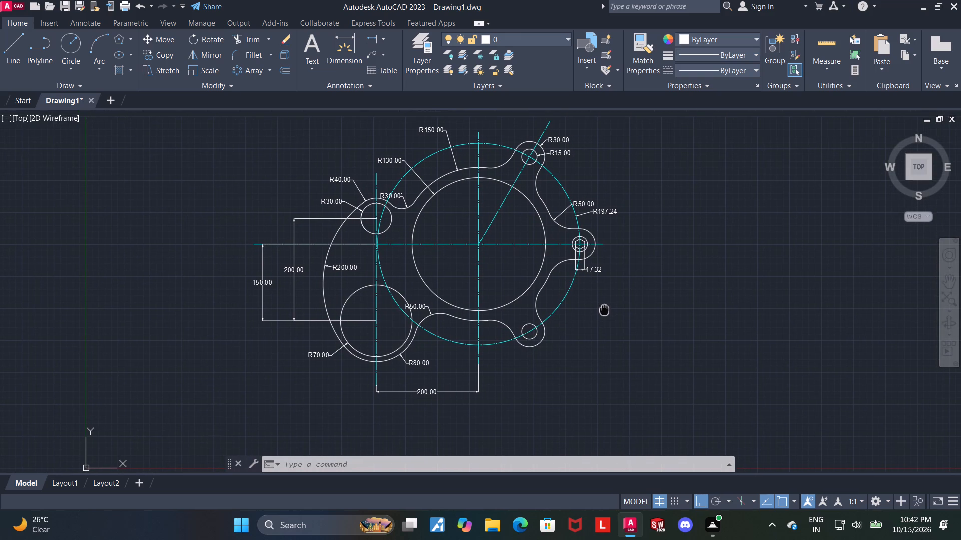
middle_click_drag(604, 309, 604, 316)
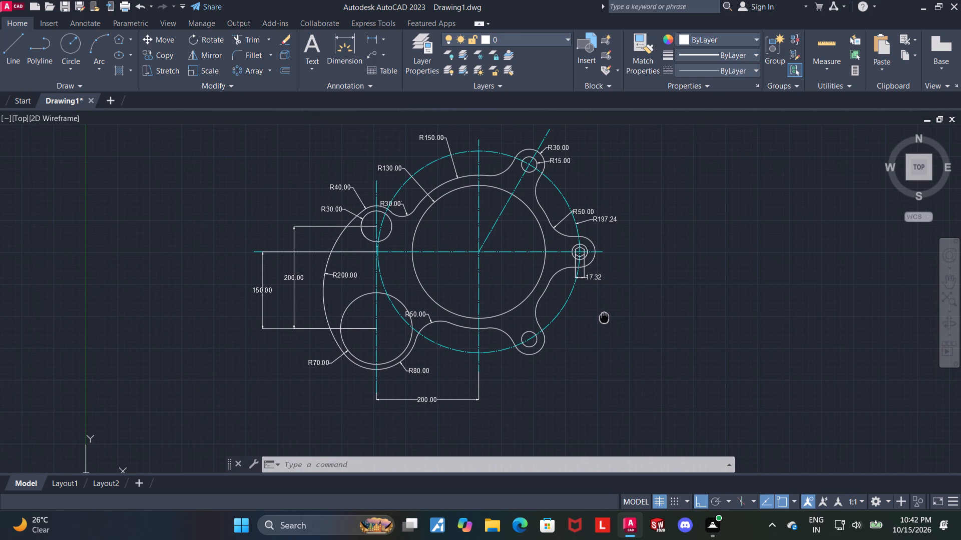
middle_click_drag(604, 316, 605, 315)
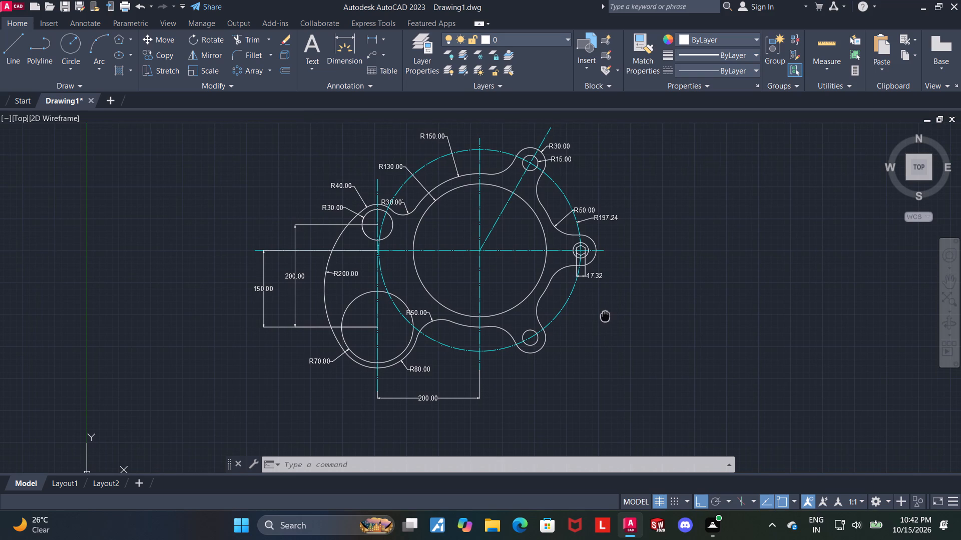
middle_click_drag(605, 315, 600, 316)
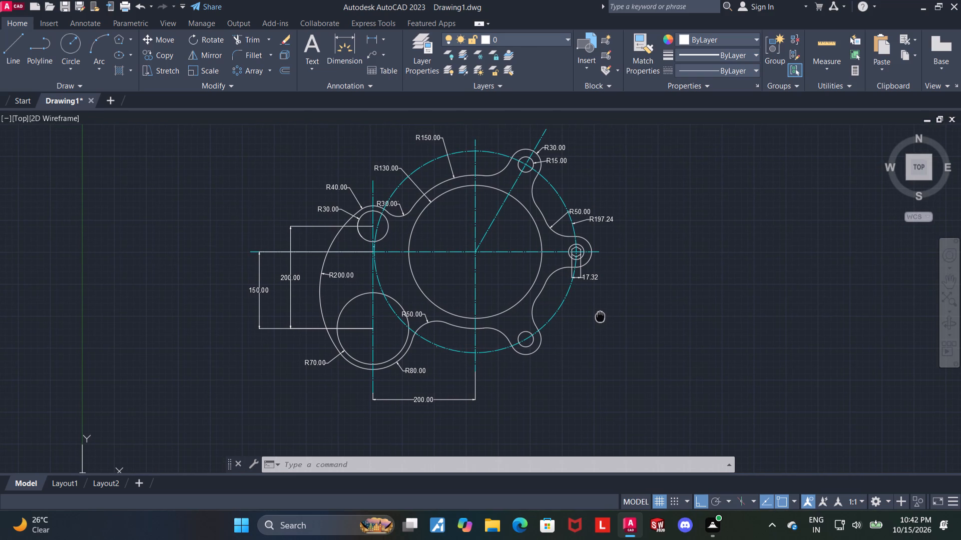
middle_click_drag(600, 316, 591, 337)
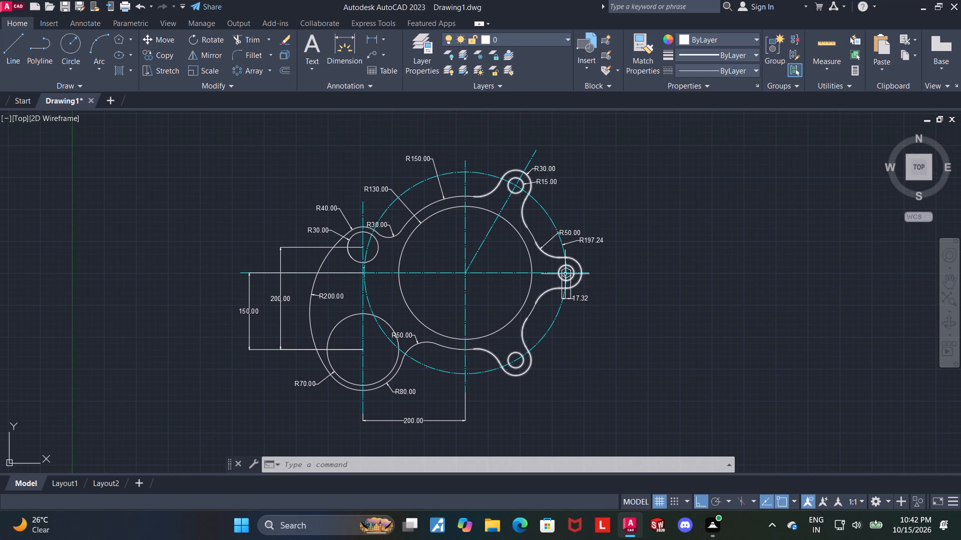
scroll(565, 269, "up", 1)
middle_click_drag(675, 262, 671, 320)
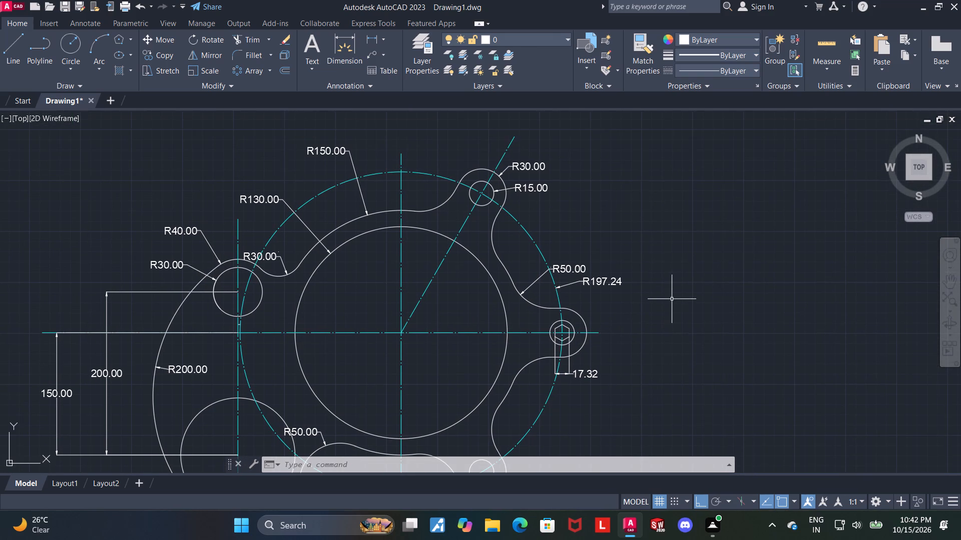
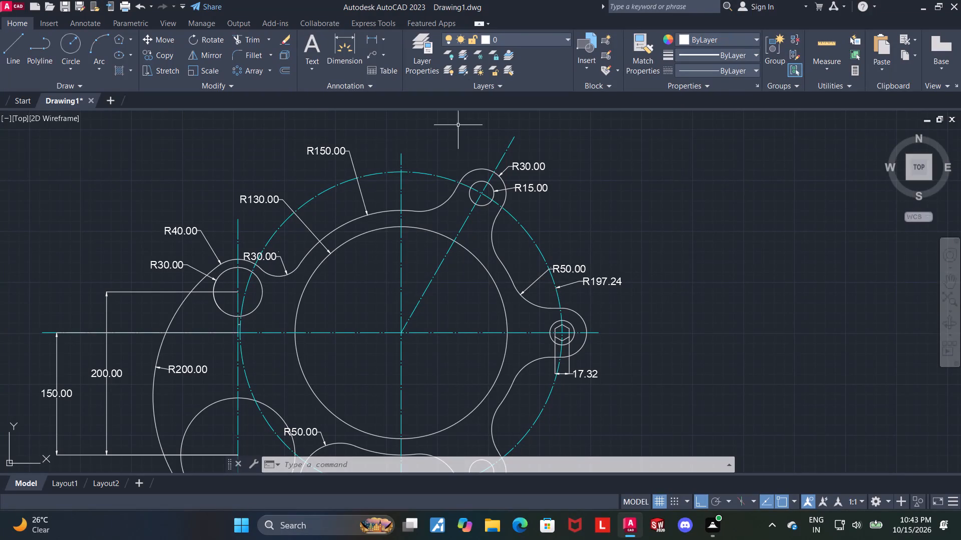
Add an angular dimension between the inclined centerline and the horizontal centerline, placing it inside the main circle.
left_click(346, 39)
scroll(448, 259, "up", 1)
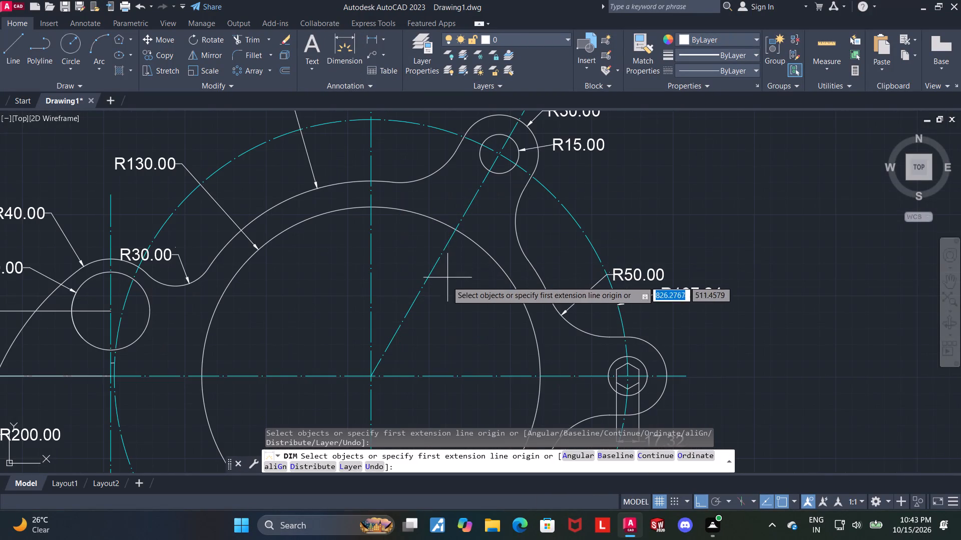
left_click(425, 286)
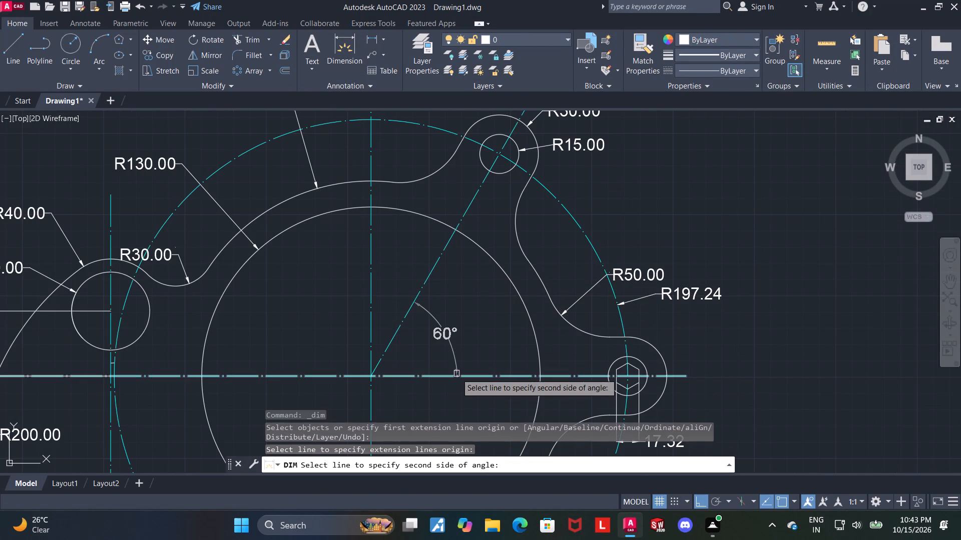
left_click(456, 373)
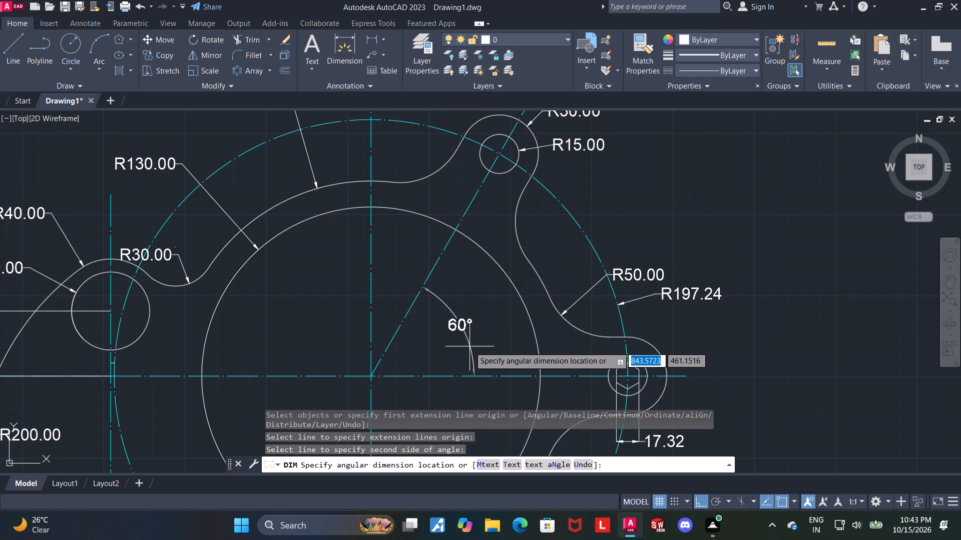
left_click(466, 346)
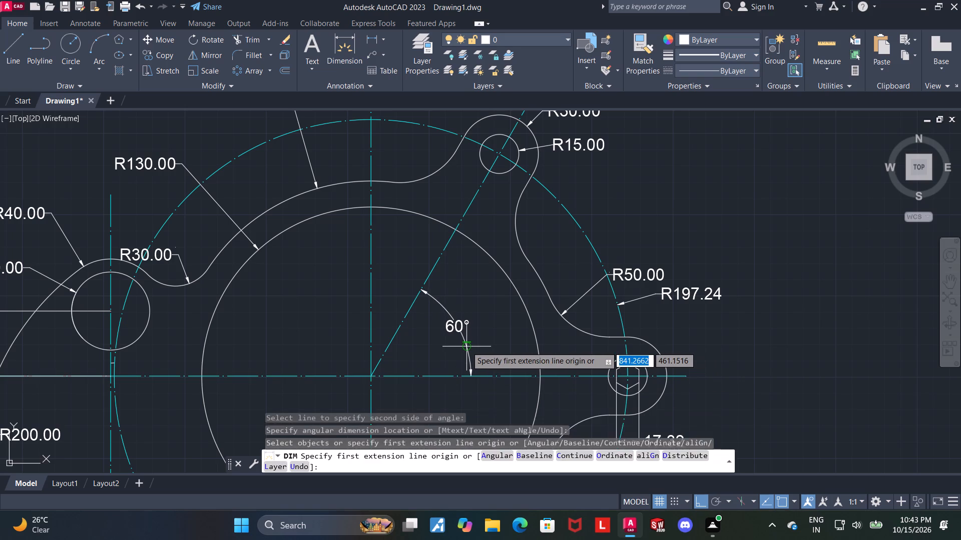
key("Escape")
Start a polar array of the hexagon in the lug on the horizontal centerline, centered on the main circle's center.
scroll(466, 346, "down", 1)
middle_click_drag(680, 342, 657, 313)
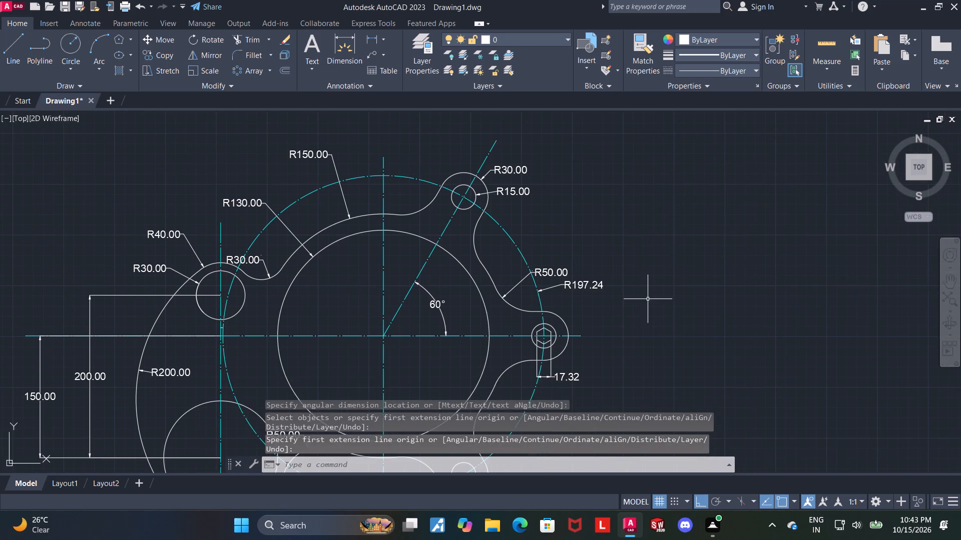
middle_click_drag(647, 297, 630, 236)
middle_click(604, 247)
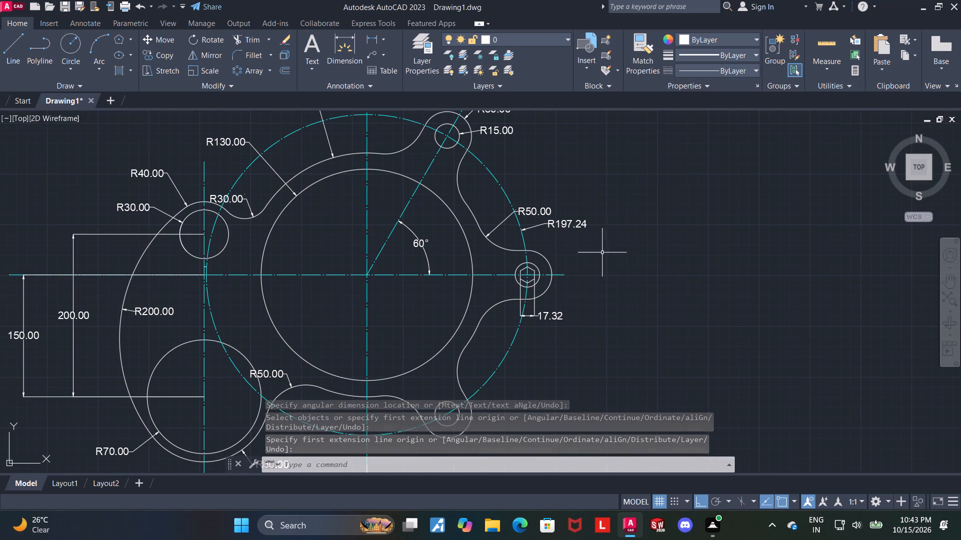
key("Escape")
scroll(533, 277, "up", 2)
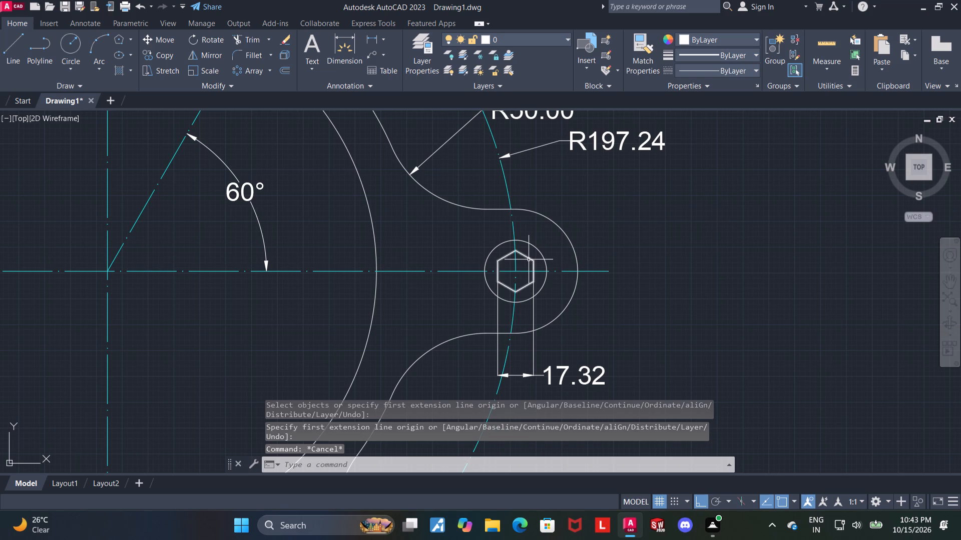
left_click(529, 258)
scroll(529, 258, "down", 3)
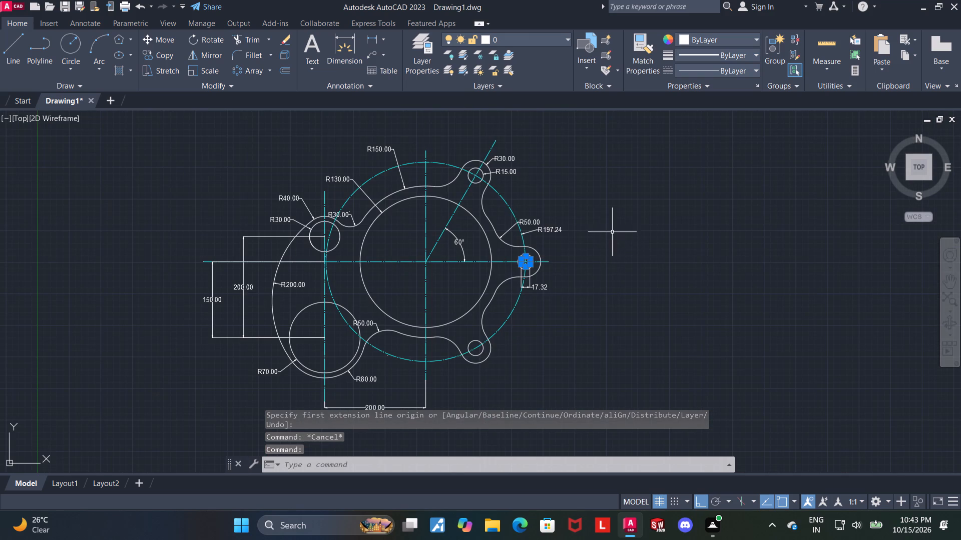
scroll(622, 224, "down", 1)
middle_click_drag(642, 220, 644, 242)
scroll(642, 241, "up", 1)
scroll(588, 232, "up", 1)
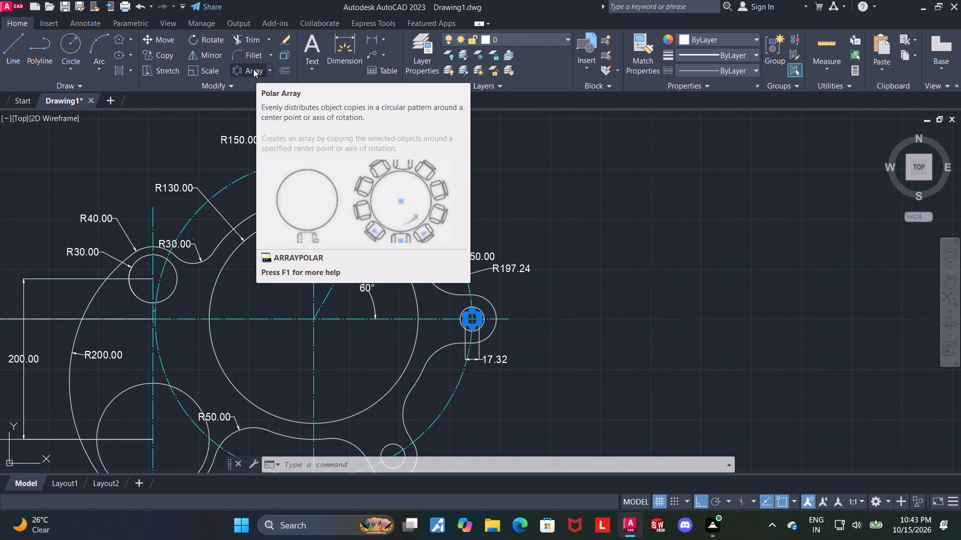
left_click(269, 70)
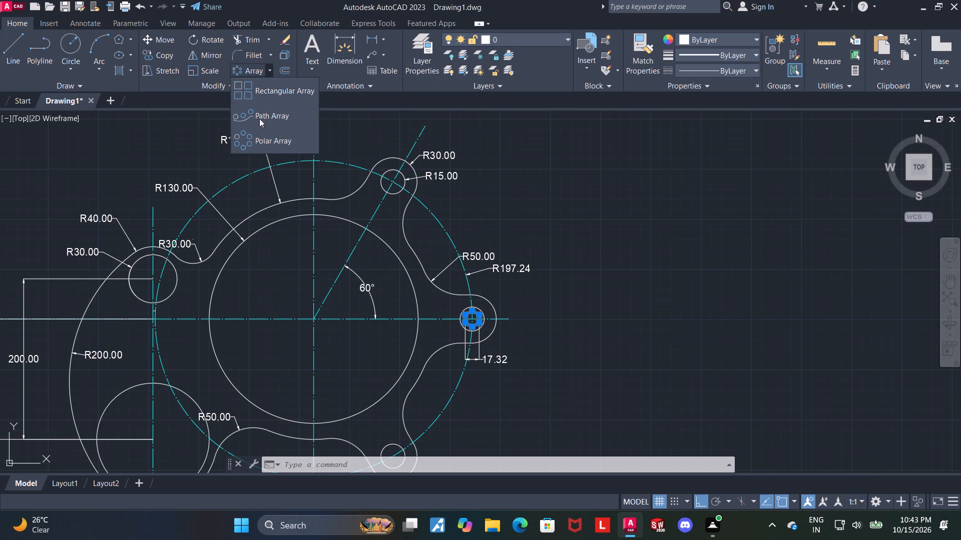
left_click(260, 135)
scroll(462, 226, "down", 2)
scroll(458, 266, "up", 2)
scroll(498, 240, "down", 1)
scroll(412, 251, "up", 2)
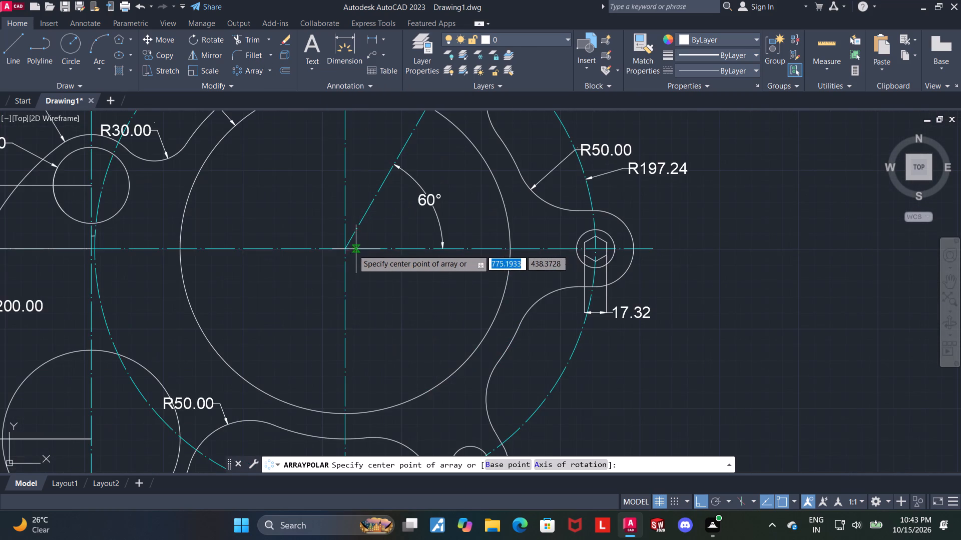
scroll(343, 250, "up", 6)
scroll(378, 219, "up", 5)
scroll(317, 240, "up", 1)
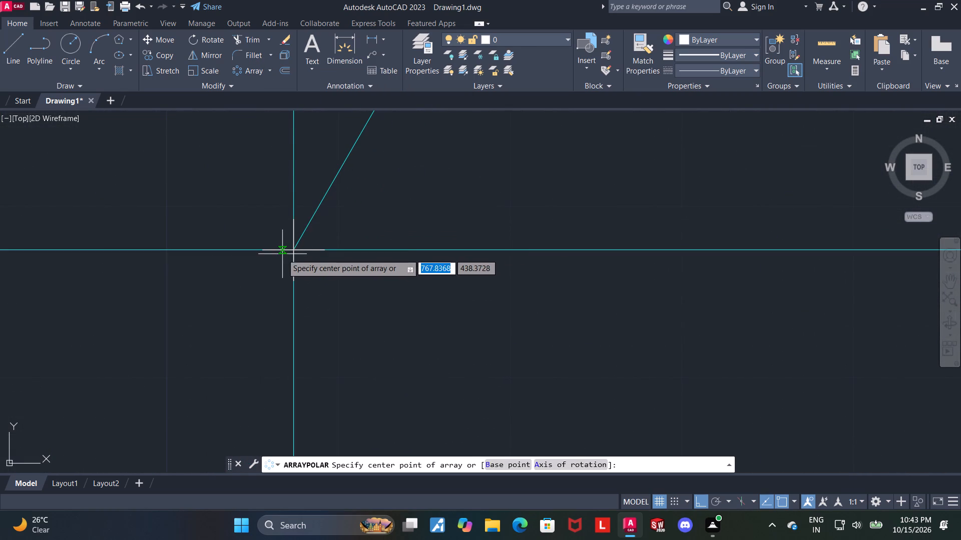
left_click(292, 248)
scroll(293, 251, "down", 11)
scroll(368, 262, "down", 4)
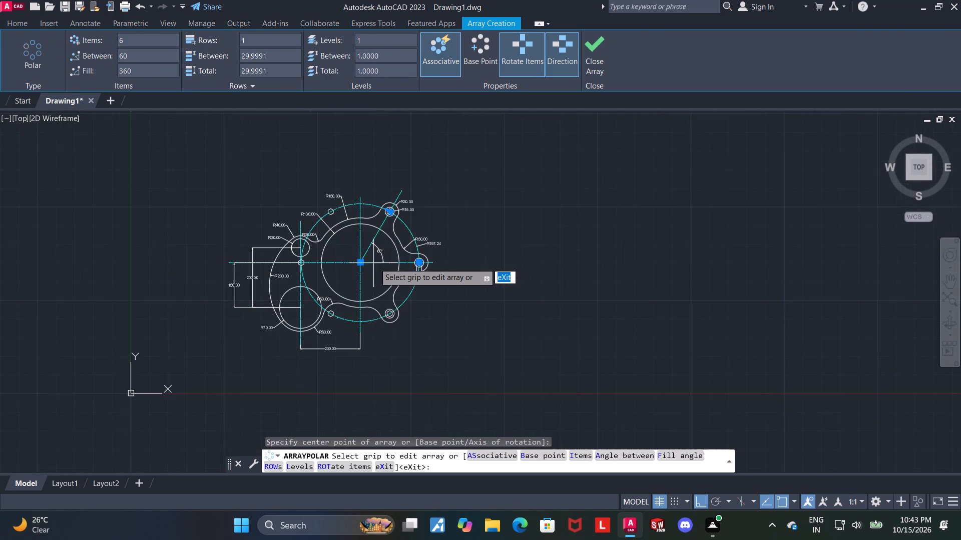
scroll(409, 230, "up", 2)
scroll(481, 230, "down", 1)
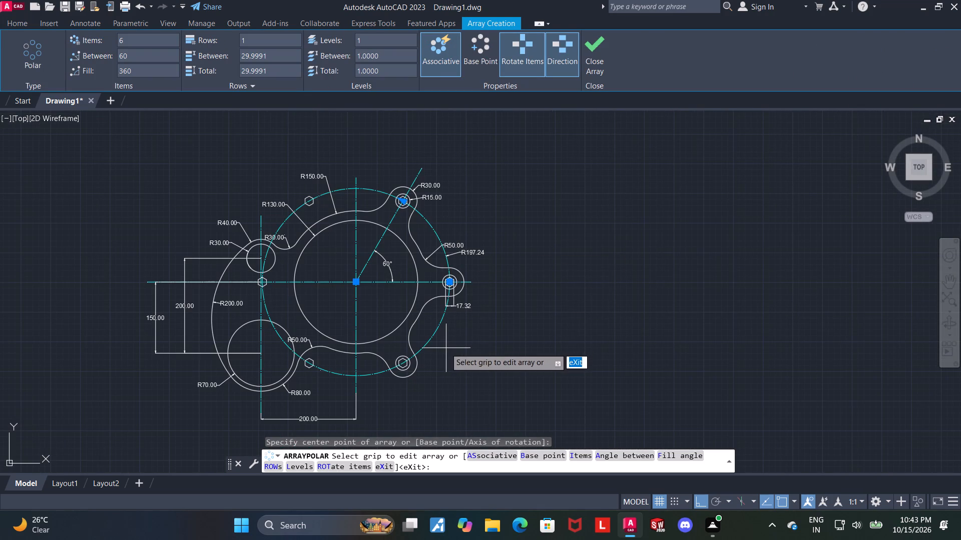
Set the hexagon's polar array to 2 items with a 60° fill angle and finish the array.
left_click_drag(143, 42, 86, 42)
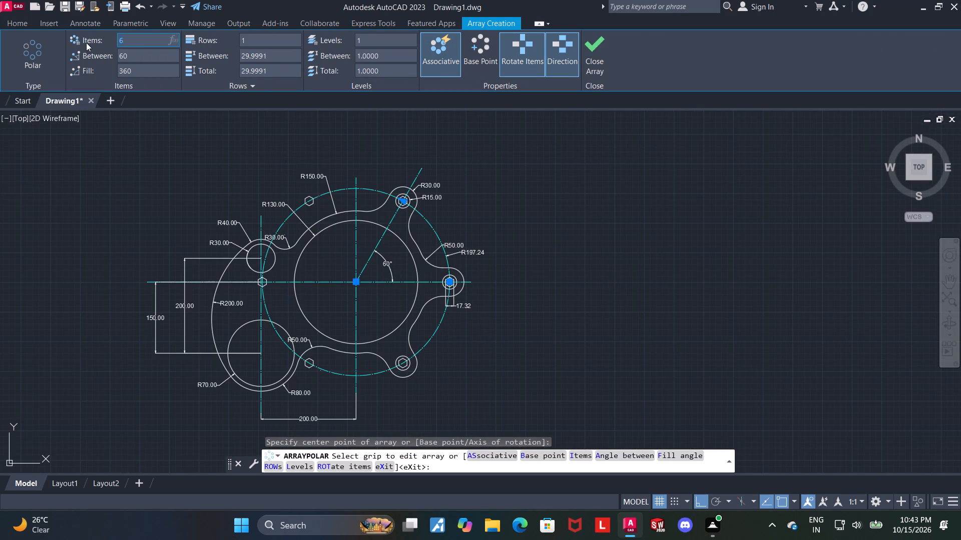
left_click_drag(86, 42, 85, 42)
key("2")
key("Return")
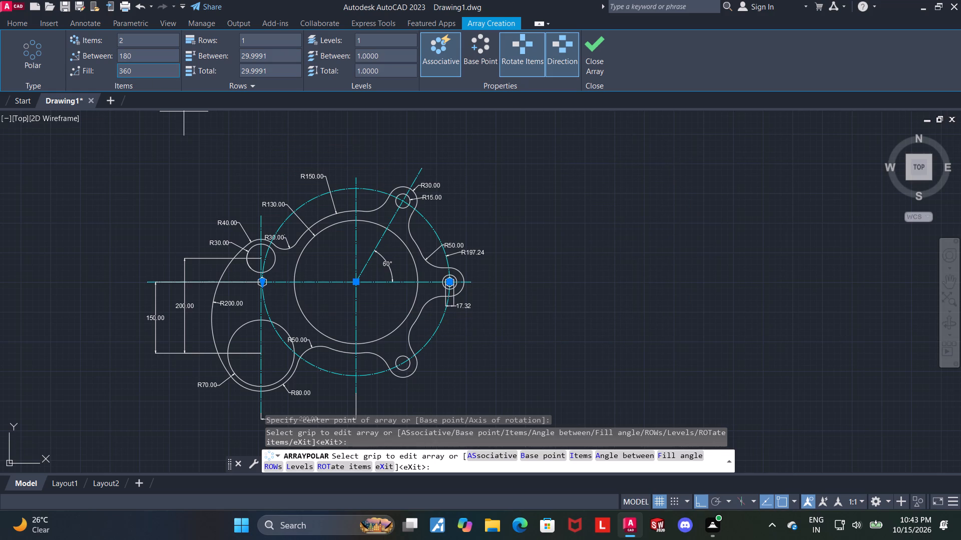
left_click_drag(150, 59, 69, 58)
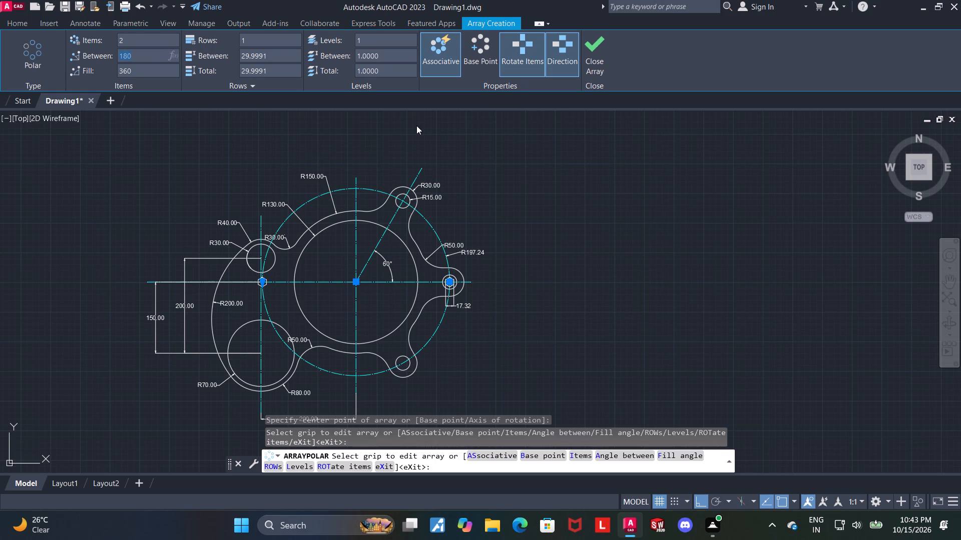
left_click_drag(162, 73, 42, 64)
type("60")
key("Return")
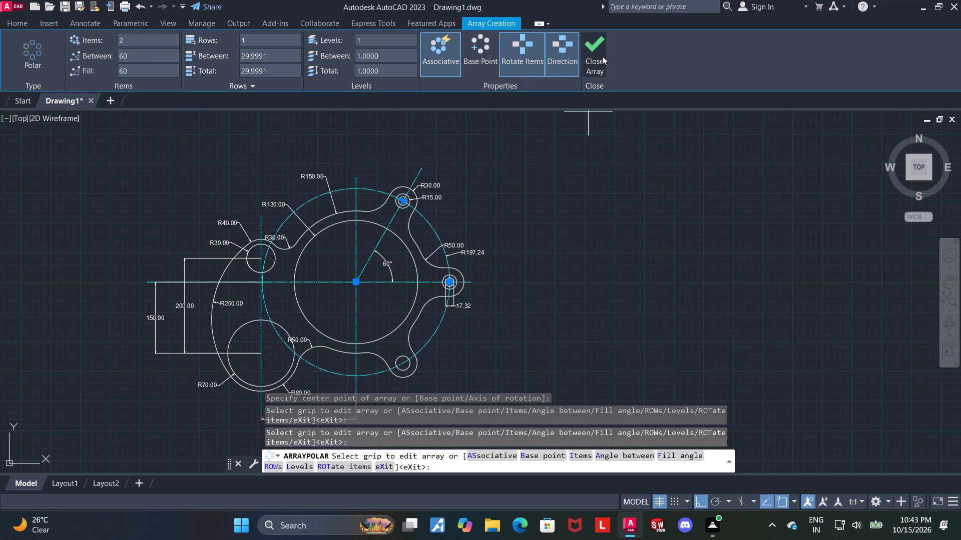
left_click(602, 56)
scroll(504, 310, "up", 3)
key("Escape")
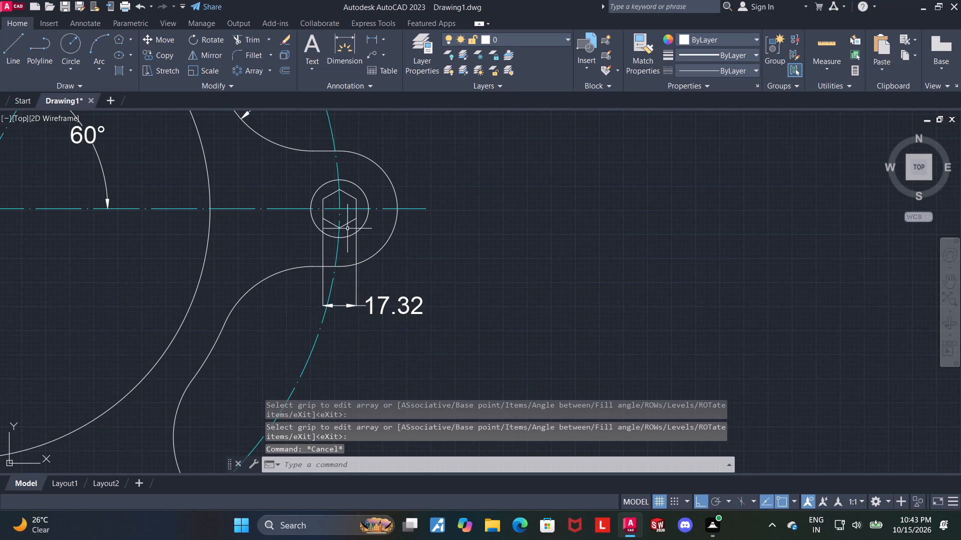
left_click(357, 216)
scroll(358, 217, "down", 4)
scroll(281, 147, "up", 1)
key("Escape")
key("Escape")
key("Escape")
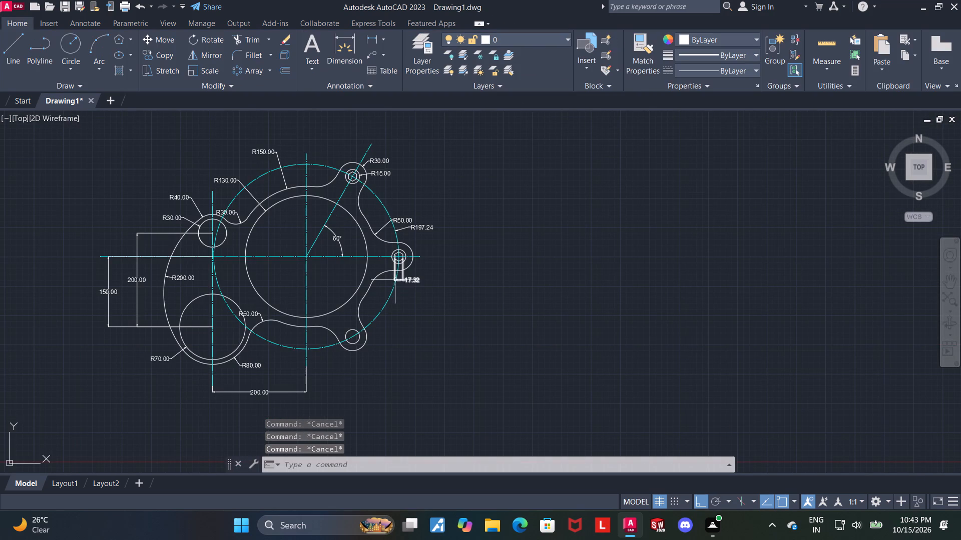
Draw a circle of diameter 17.32 concentric with the hole in the lower lug.
scroll(390, 254, "up", 2)
scroll(413, 290, "down", 3)
scroll(362, 353, "up", 2)
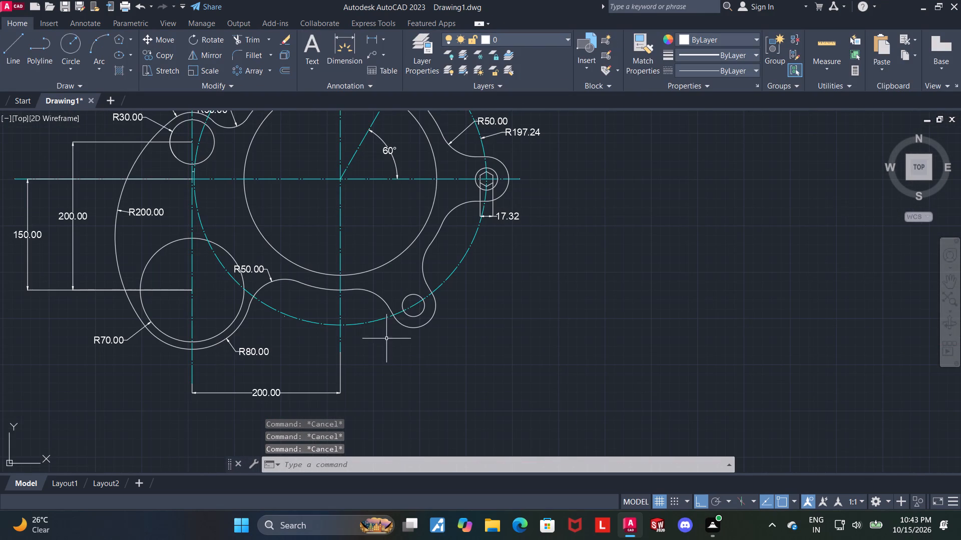
scroll(447, 336, "up", 2)
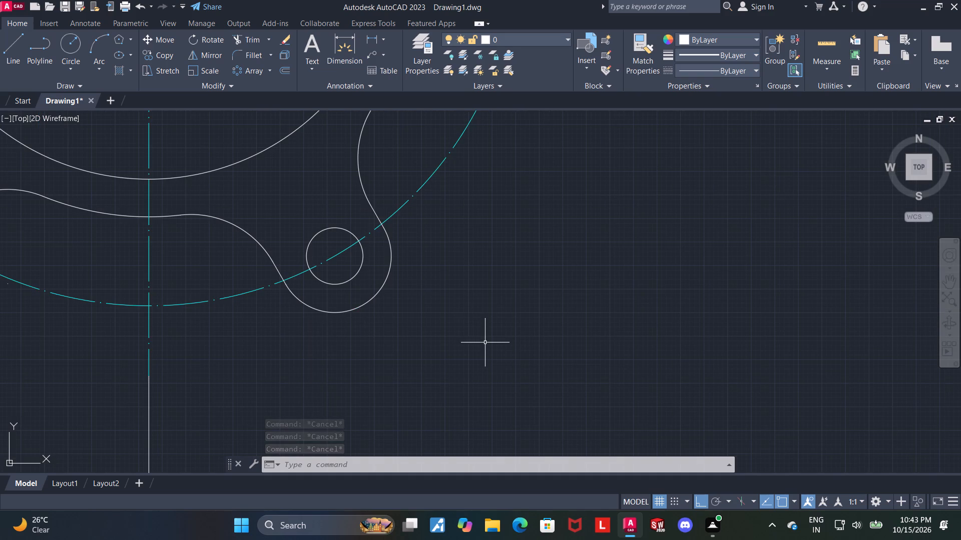
scroll(312, 254, "up", 1)
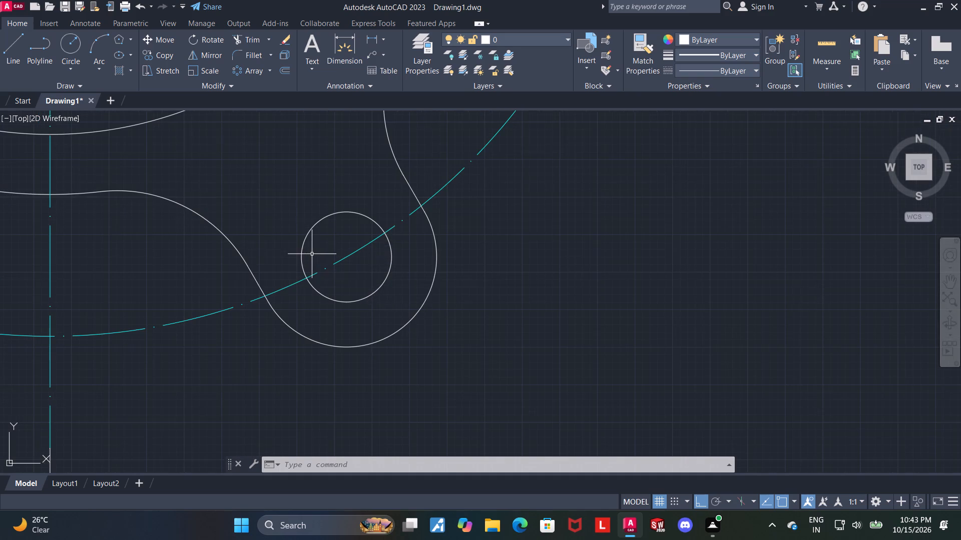
key("Escape")
left_click(77, 38)
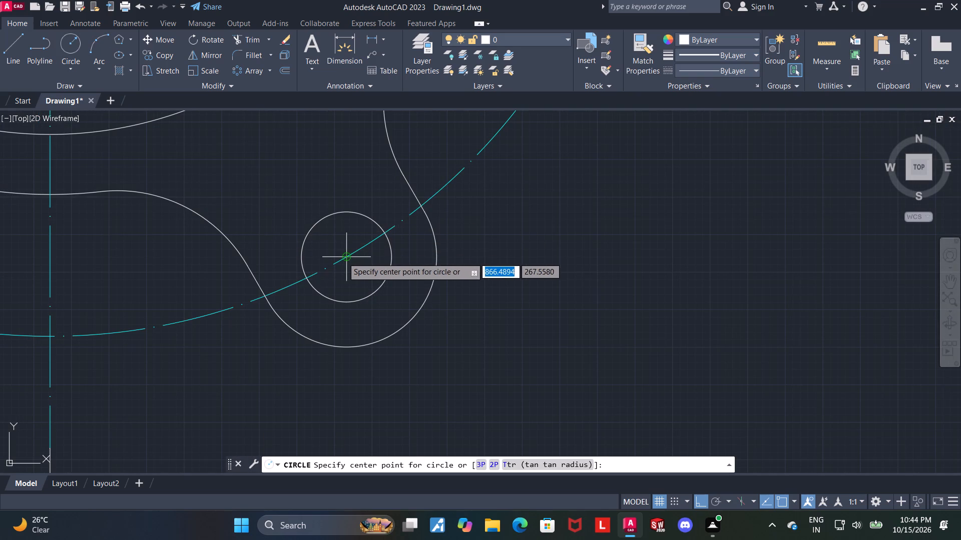
left_click(345, 257)
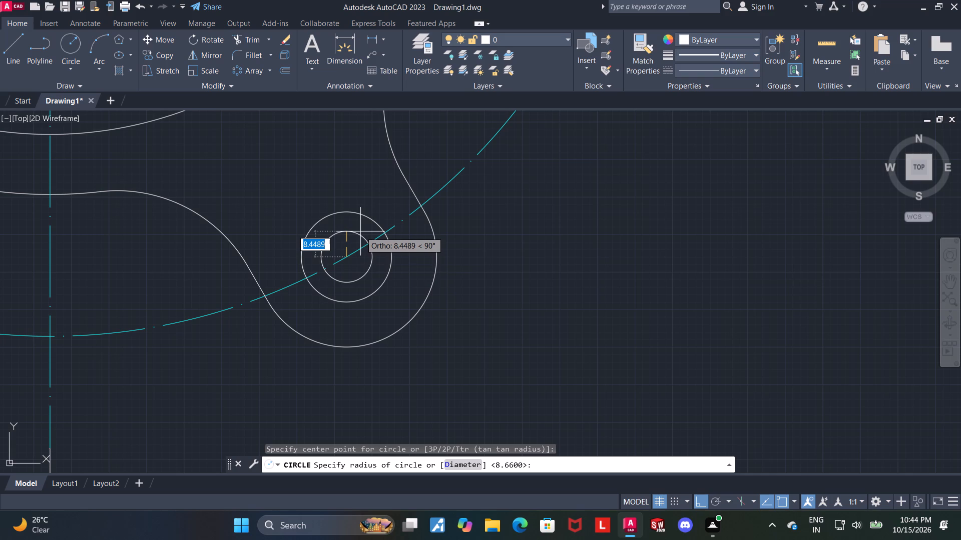
key("d")
key("Return")
type("17.32")
key("Return")
key("Escape")
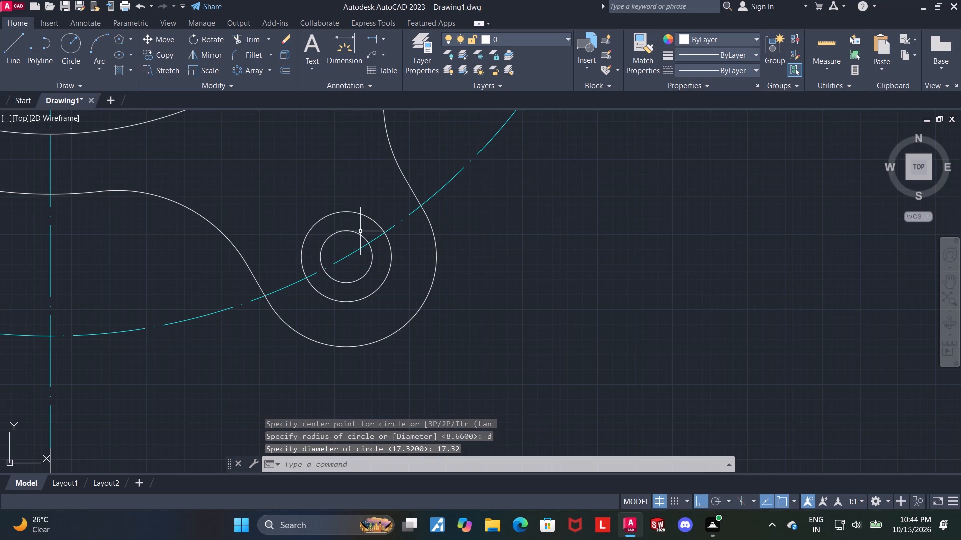
key("Escape")
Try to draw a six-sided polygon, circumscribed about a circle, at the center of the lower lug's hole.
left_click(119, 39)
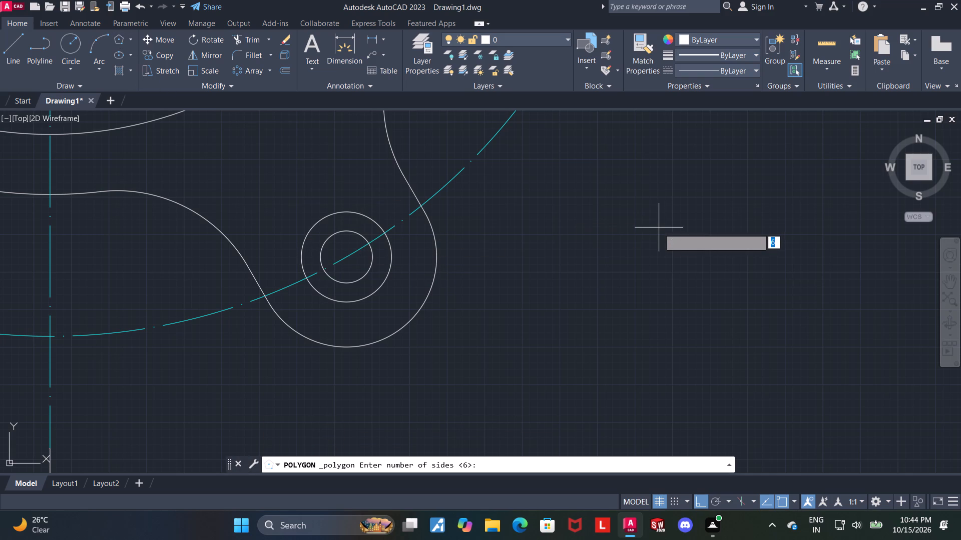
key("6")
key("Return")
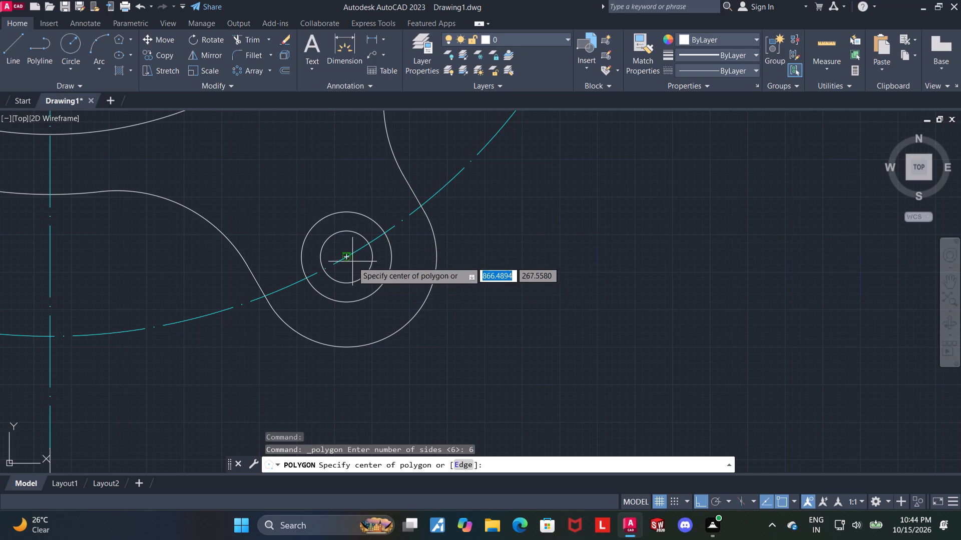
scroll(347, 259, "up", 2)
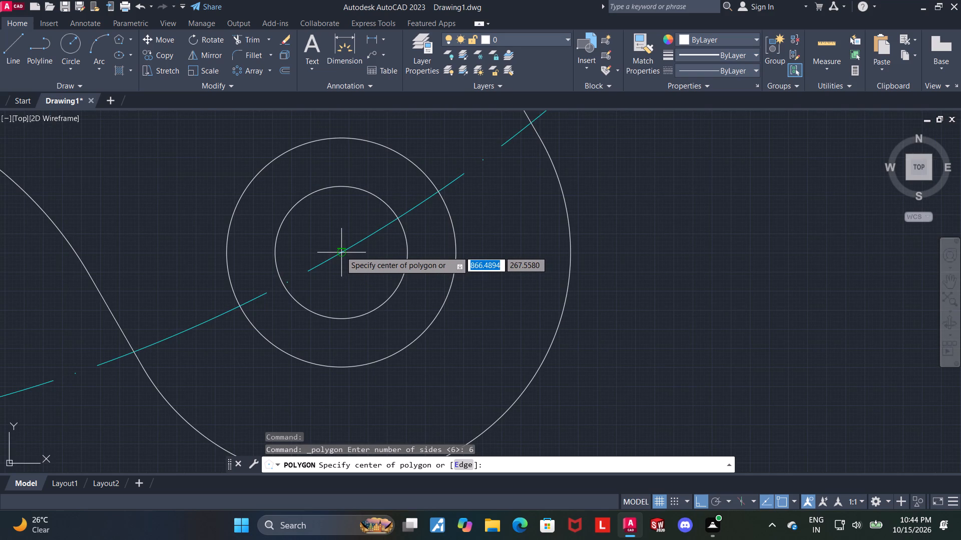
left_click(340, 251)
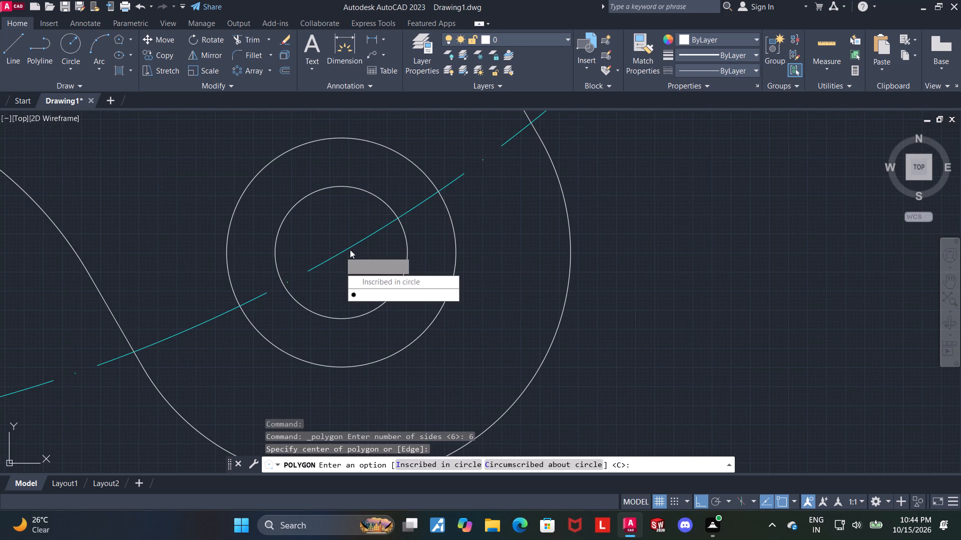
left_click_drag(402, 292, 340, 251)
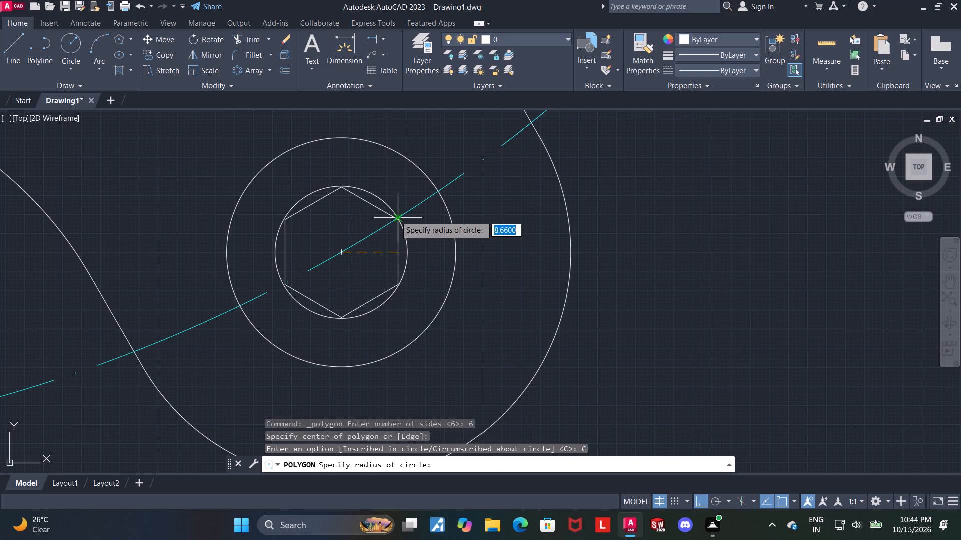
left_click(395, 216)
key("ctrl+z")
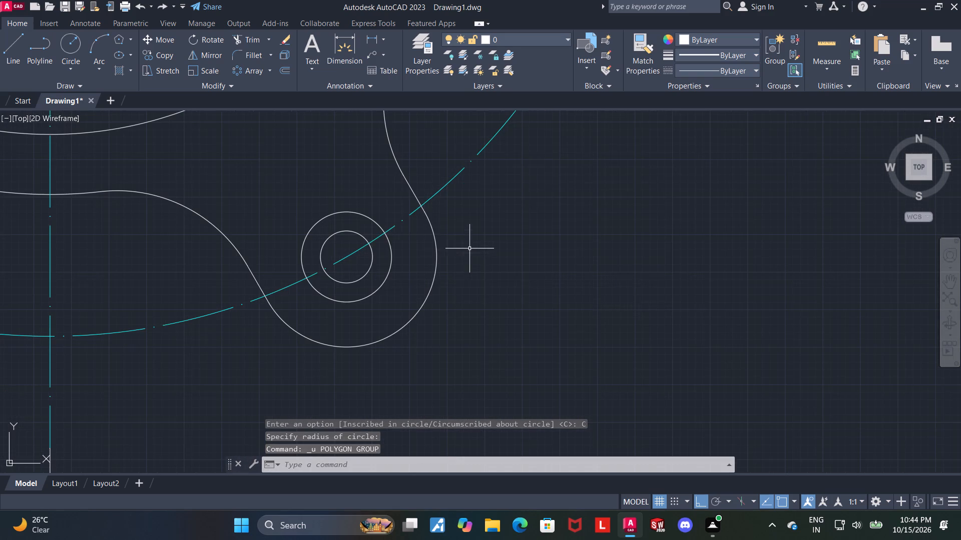
Draw a six-sided polygon circumscribed about the 17.32 diameter circle at the center of the lower lug's hole.
scroll(348, 284, "up", 2)
key("Escape")
key("Escape")
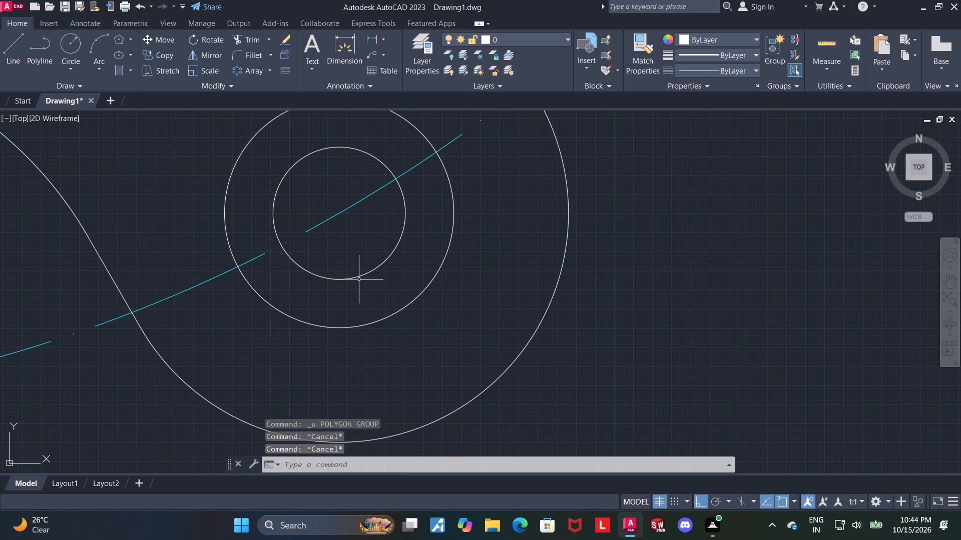
left_click(120, 39)
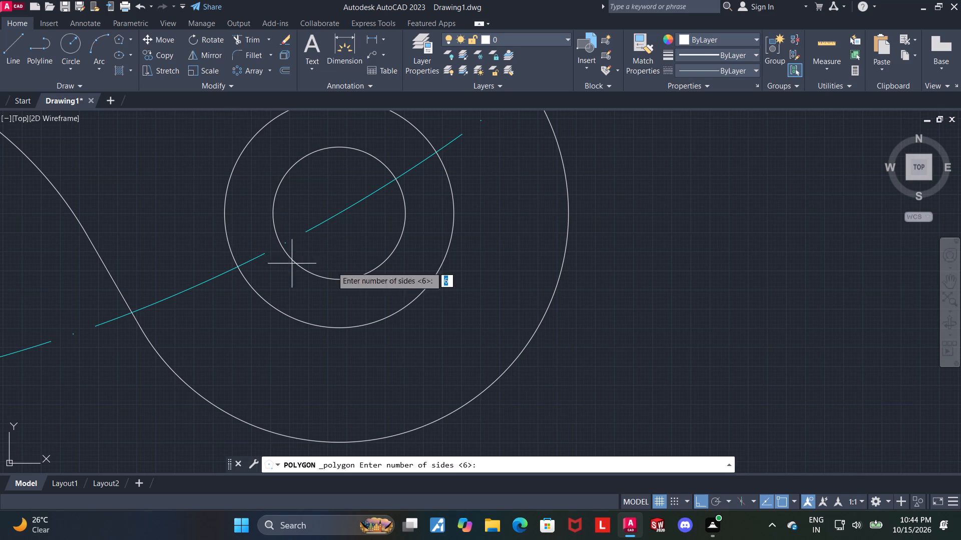
key("6")
key("Return")
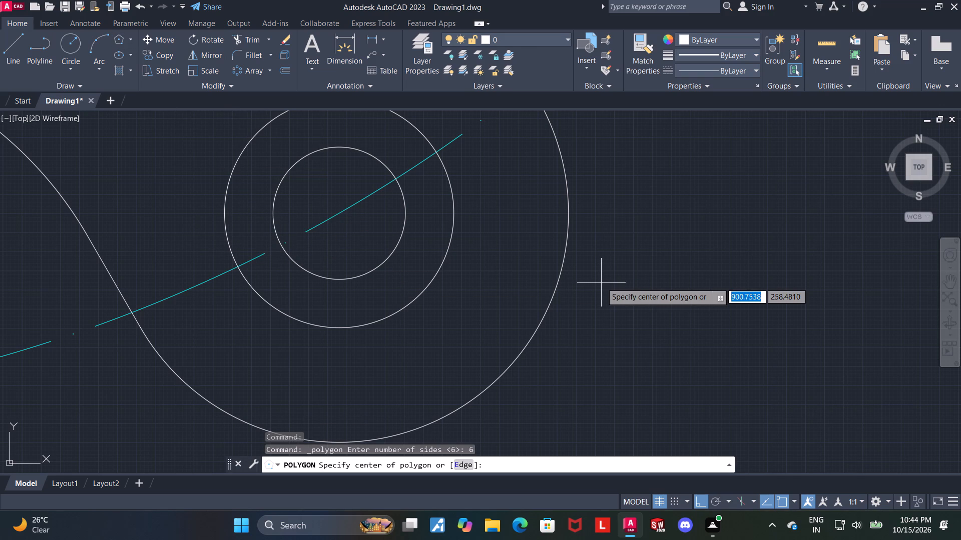
left_click(341, 210)
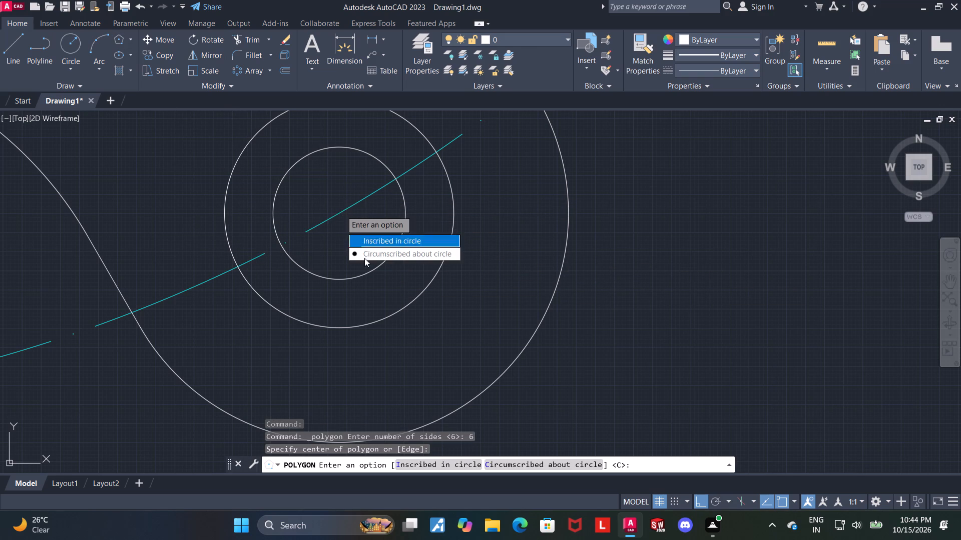
left_click_drag(386, 256, 341, 210)
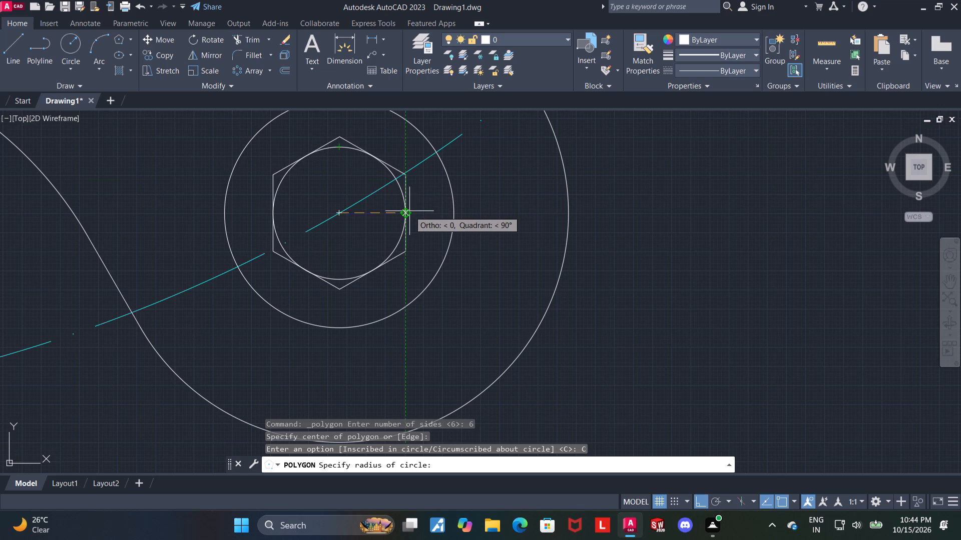
left_click(409, 211)
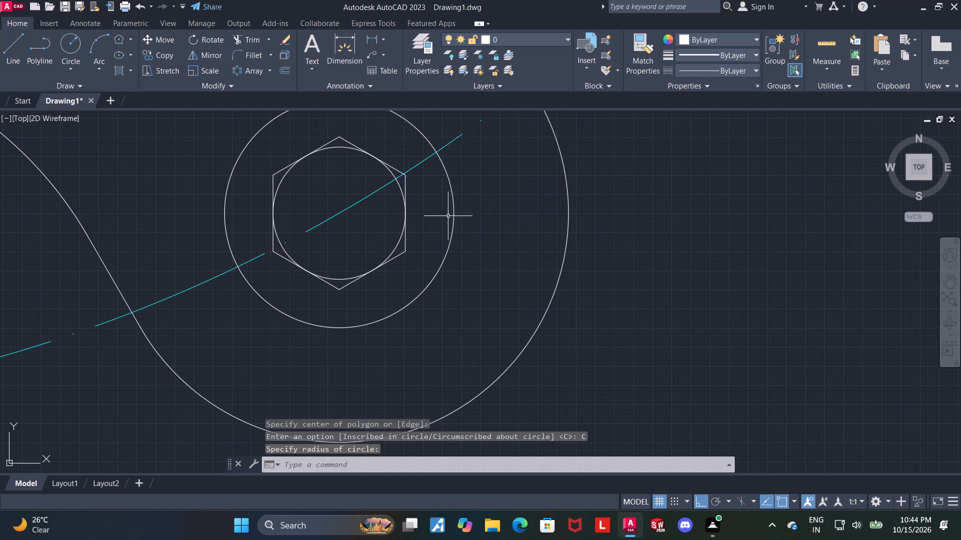
key("Escape")
key("Escape")
Delete the construction circle inside the lower lug's hexagon.
left_click(398, 185)
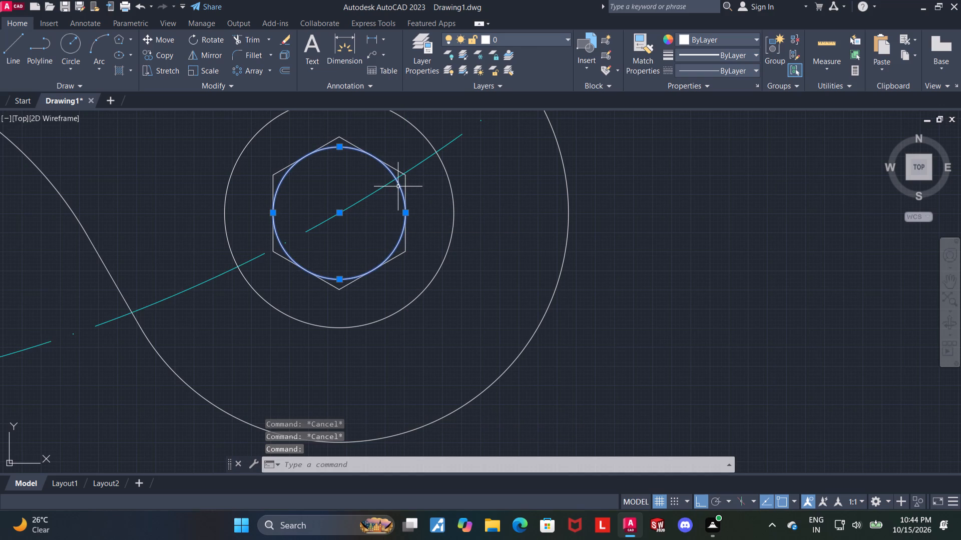
key("Delete")
scroll(397, 187, "down", 2)
key("Escape")
Check the distance between the two vertical sides of the lower lug's hexagon with a trial dimension, without placing it.
left_click(347, 45)
scroll(358, 162, "up", 2)
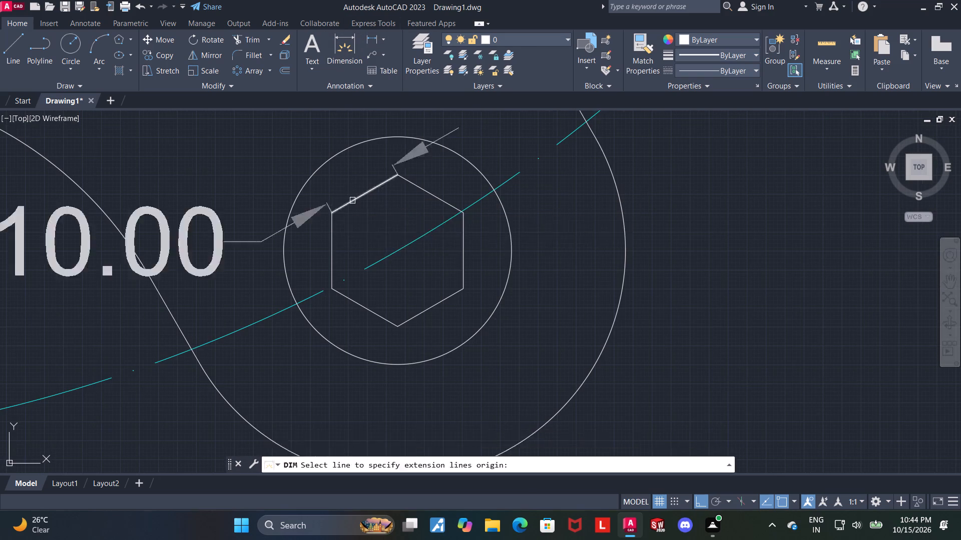
left_click(332, 229)
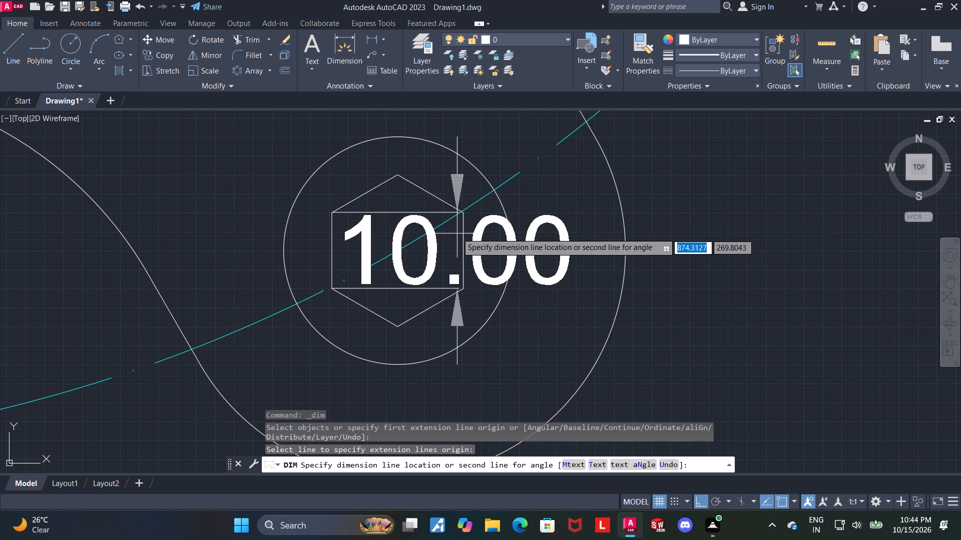
left_click(462, 233)
scroll(460, 239, "down", 3)
scroll(455, 319, "up", 1)
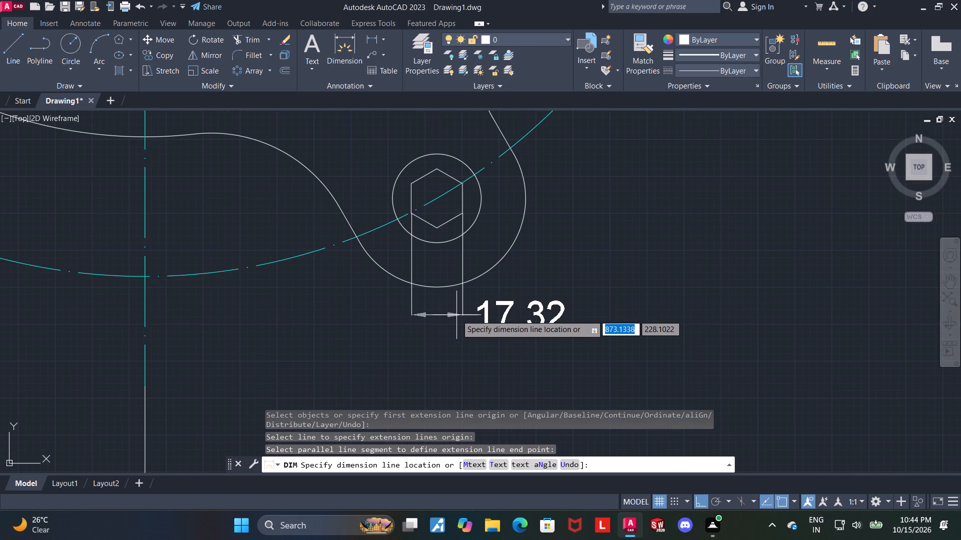
key("Escape")
Examine the complete dimensioned profile, including the three lugs with their hexagons and the centerlines.
scroll(467, 326, "down", 3)
middle_click_drag(594, 222, 594, 265)
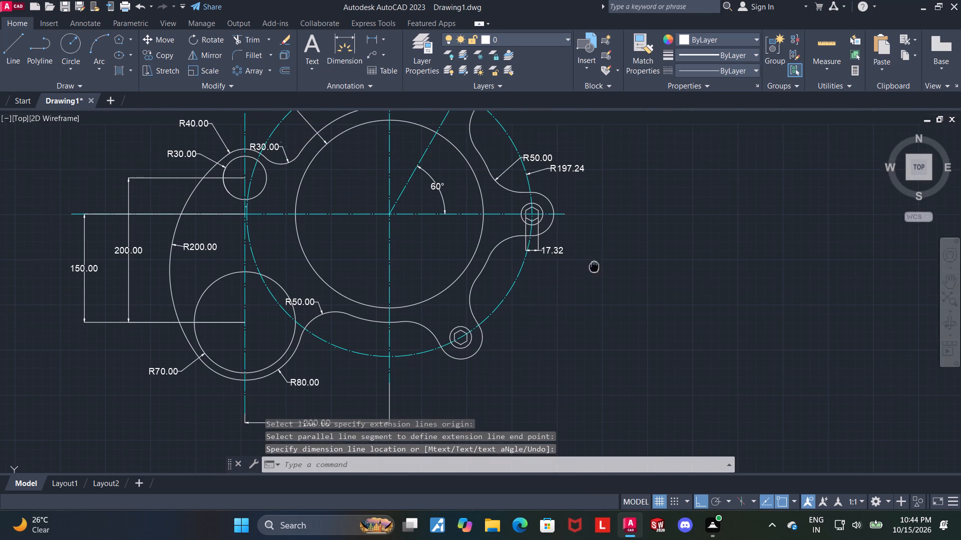
middle_click_drag(594, 265, 594, 268)
middle_click_drag(606, 254, 602, 291)
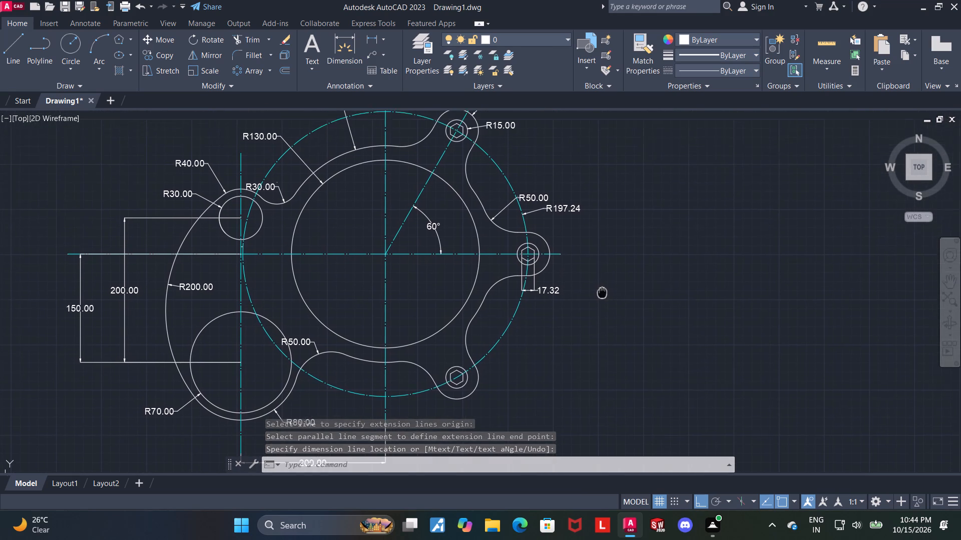
middle_click_drag(602, 291, 587, 335)
key("Escape")
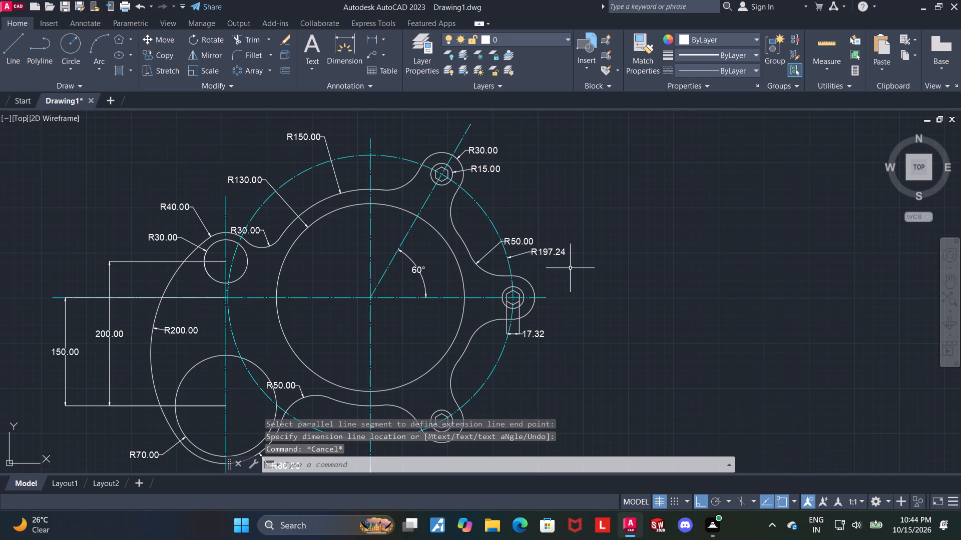
scroll(571, 268, "down", 1)
middle_click_drag(572, 294, 566, 282)
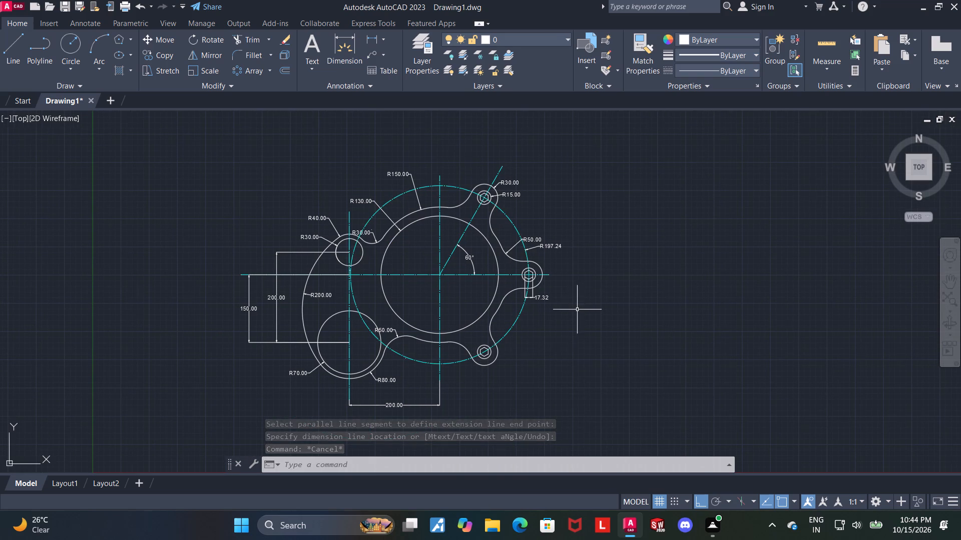
scroll(577, 309, "up", 1)
scroll(543, 312, "down", 1)
middle_click_drag(542, 312, 555, 305)
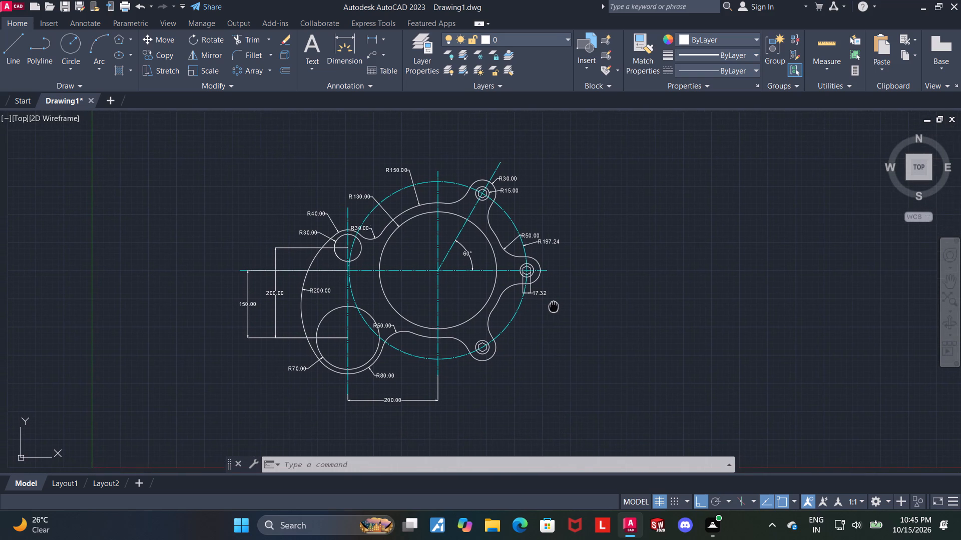
middle_click_drag(555, 305, 556, 304)
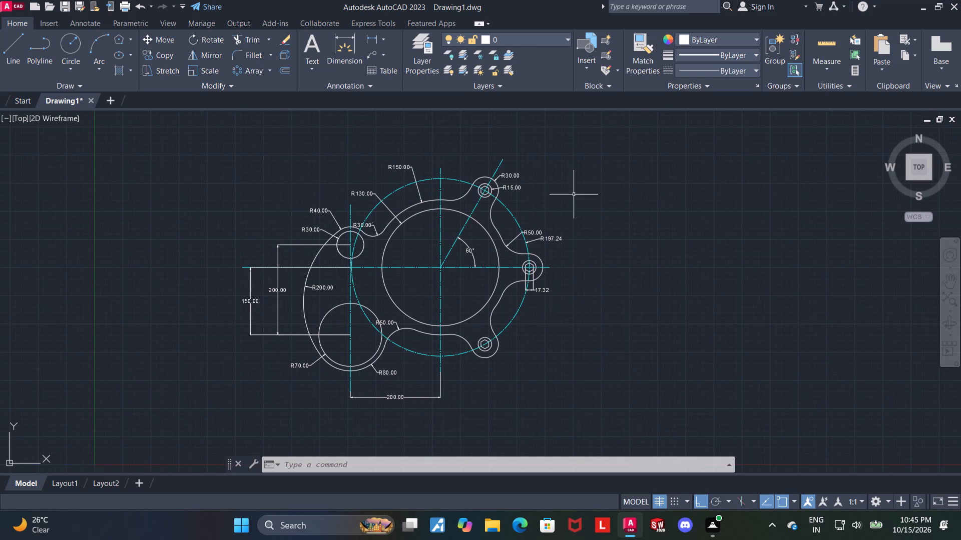
middle_click_drag(657, 313, 657, 305)
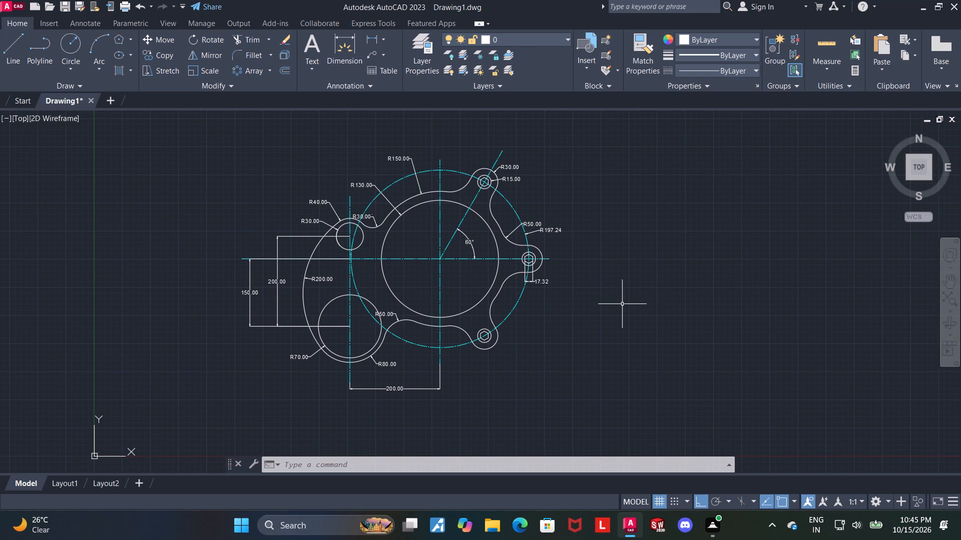
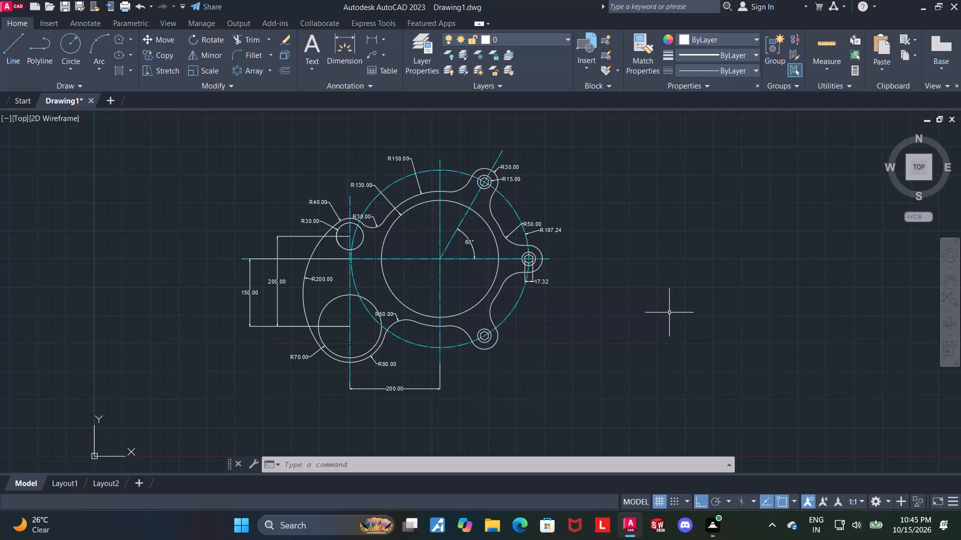
Run LOGFILEOFF to turn off the command history log file.
type("logfile")
left_click(706, 346)
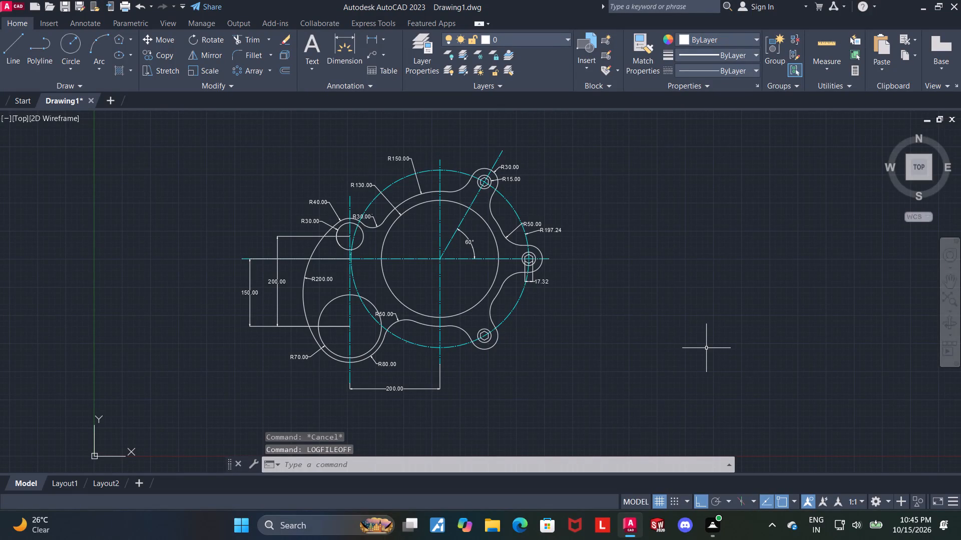
Save the drawing in the Downloads folder on the Desktop as "cam ring adapter flange" in AutoCAD 2018 Drawing format.
key("ctrl+s")
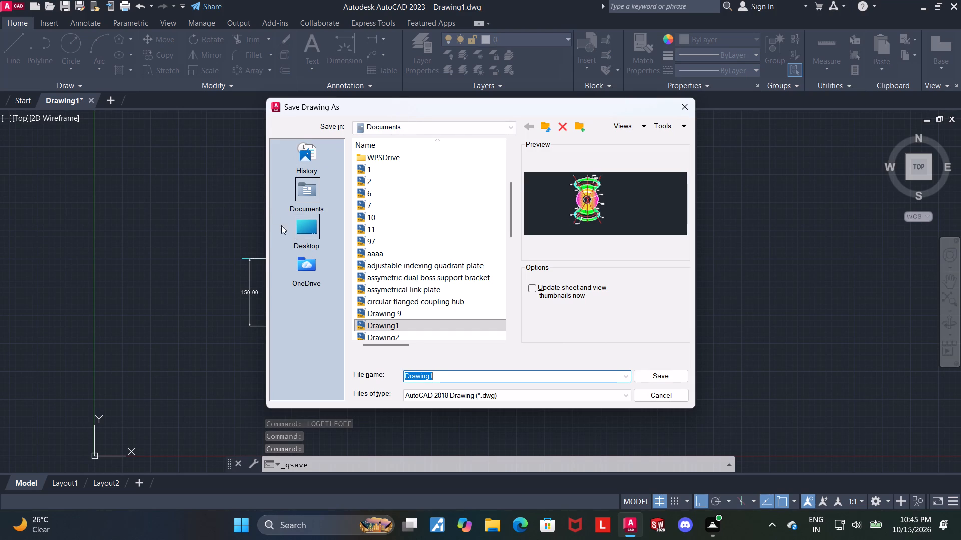
double_click(303, 235)
double_click(395, 233)
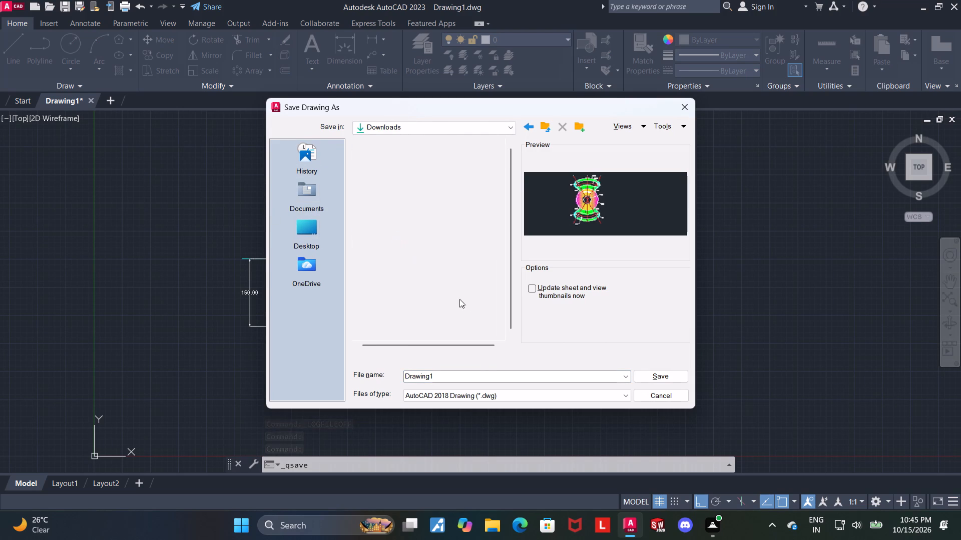
left_click_drag(473, 376, 385, 374)
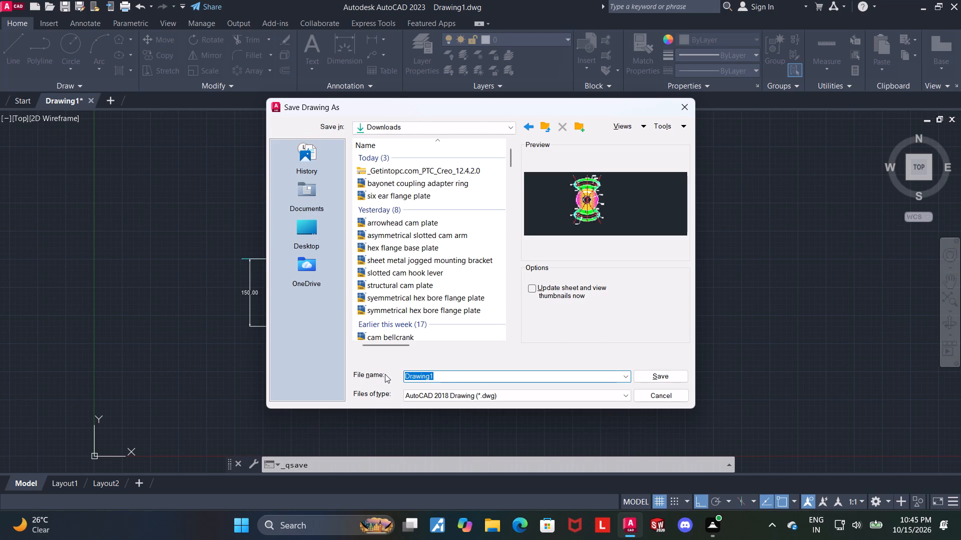
key("BackSpace")
type("cam tr")
key("BackSpace")
key("BackSpace")
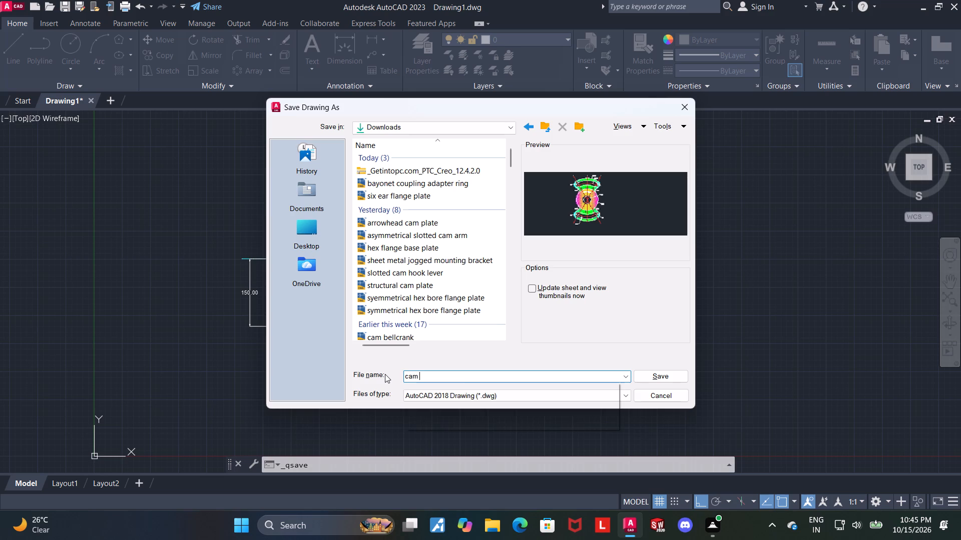
type("ring adapter flange")
key("space")
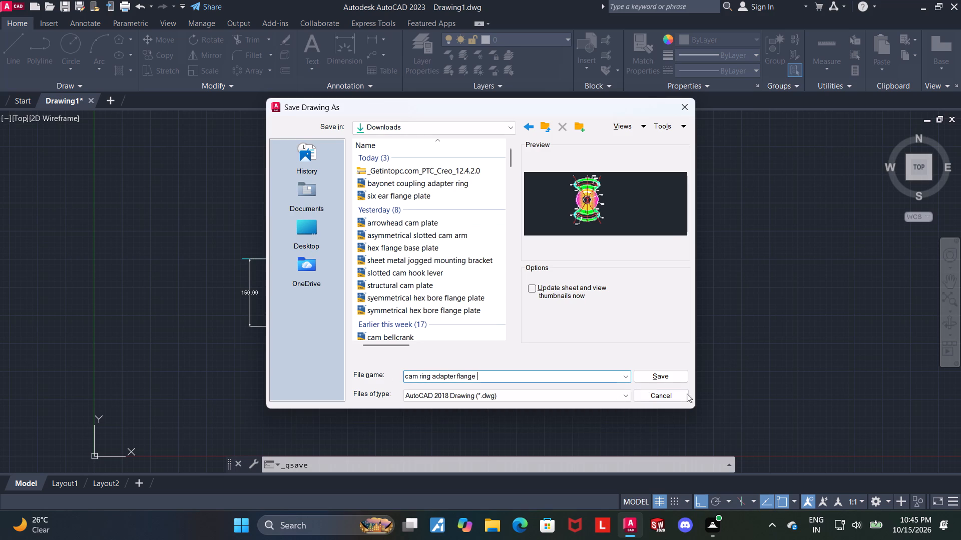
left_click(643, 379)
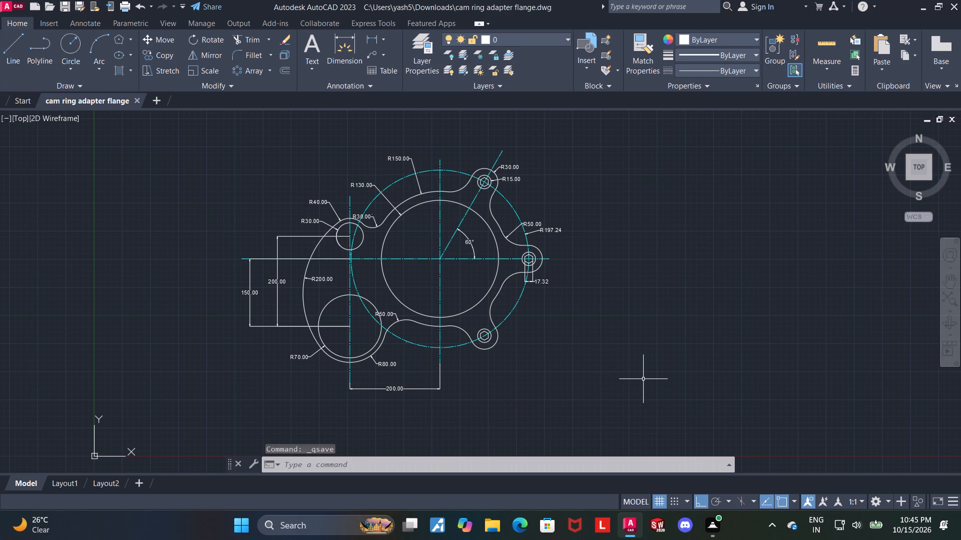
Set up a plot with the DWG To PDF.pc3 plotter on ISO A4 (297.00 x 210.00 MM) paper, with the plot centered.
type("pl")
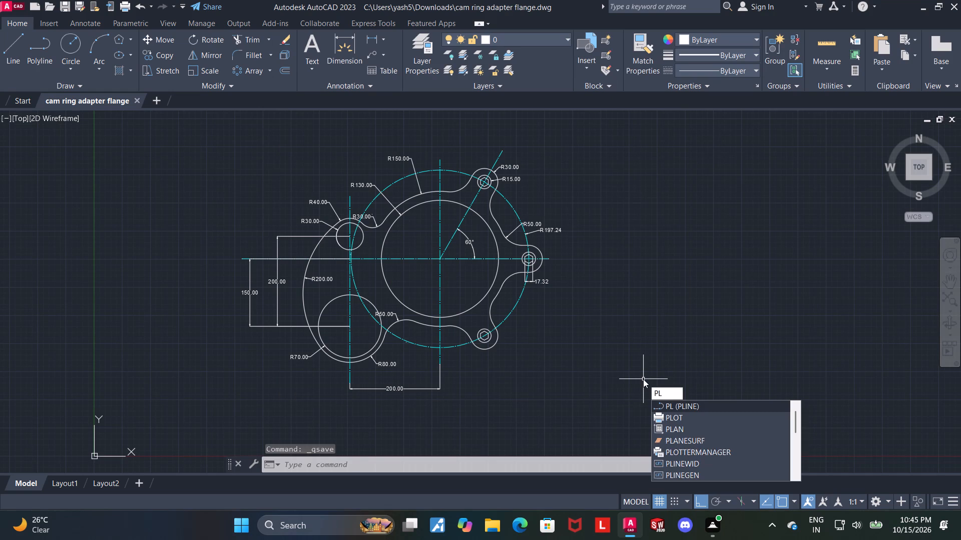
type("ot")
key("Return")
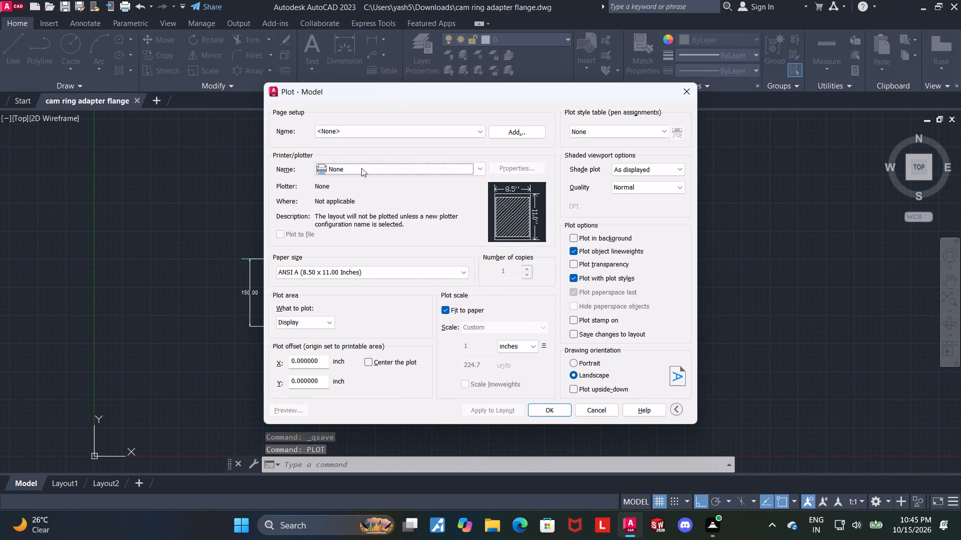
left_click(383, 169)
left_click(347, 301)
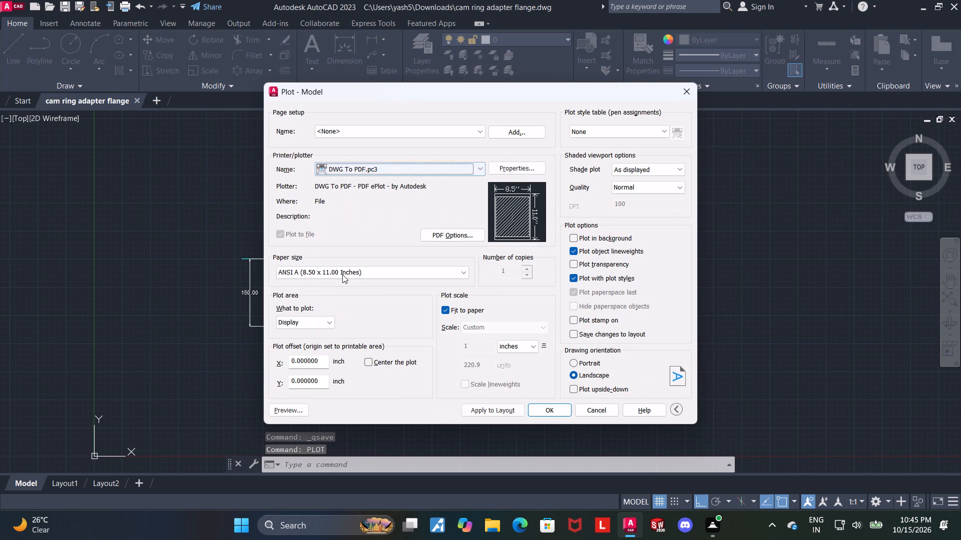
left_click(342, 273)
scroll(440, 424, "down", 6)
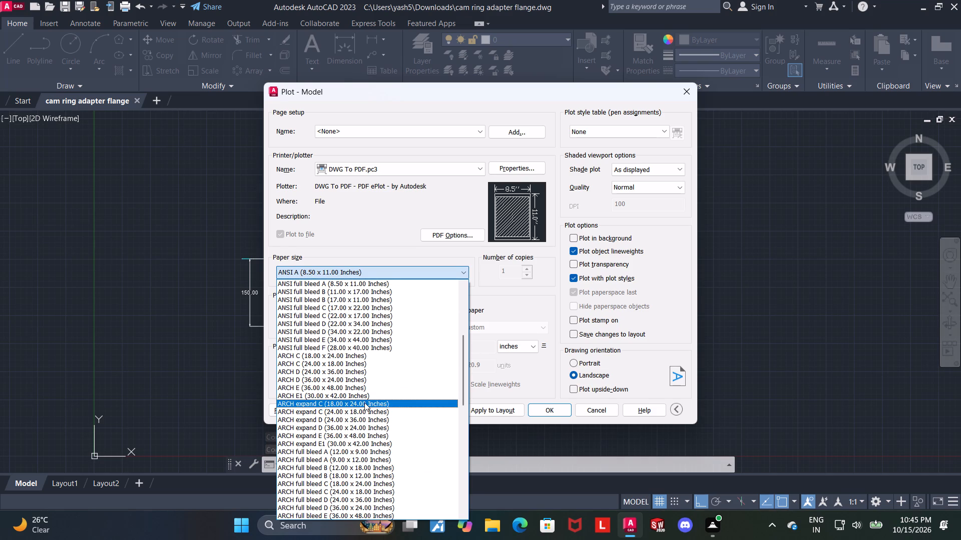
scroll(364, 413, "down", 5)
left_click(344, 475)
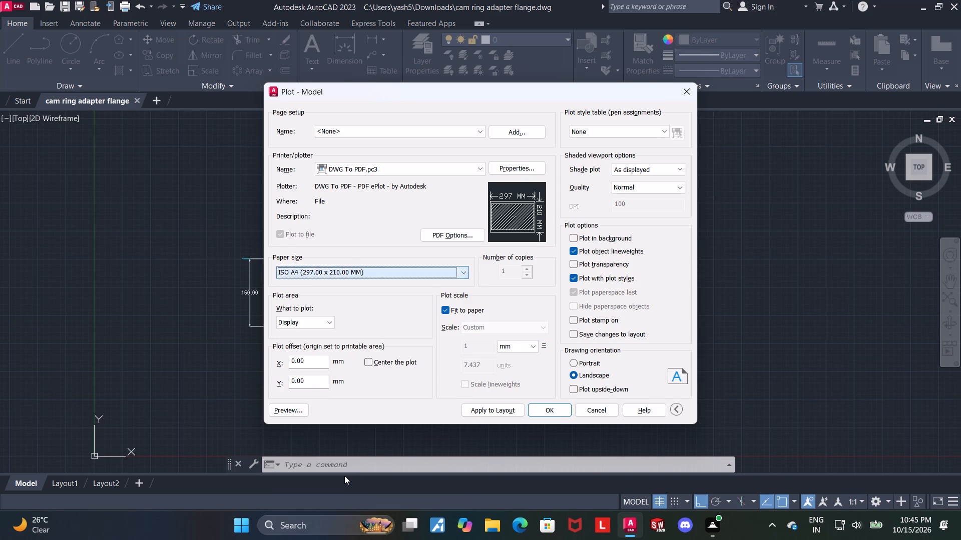
left_click(369, 361)
Set the plot area to a window enclosing the whole profile with all its dimensions.
left_click(305, 318)
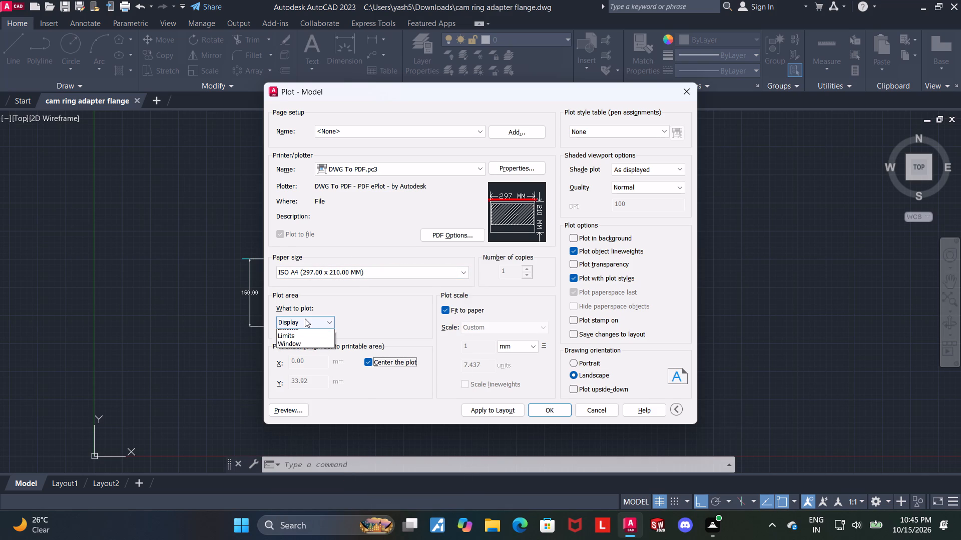
left_click(314, 360)
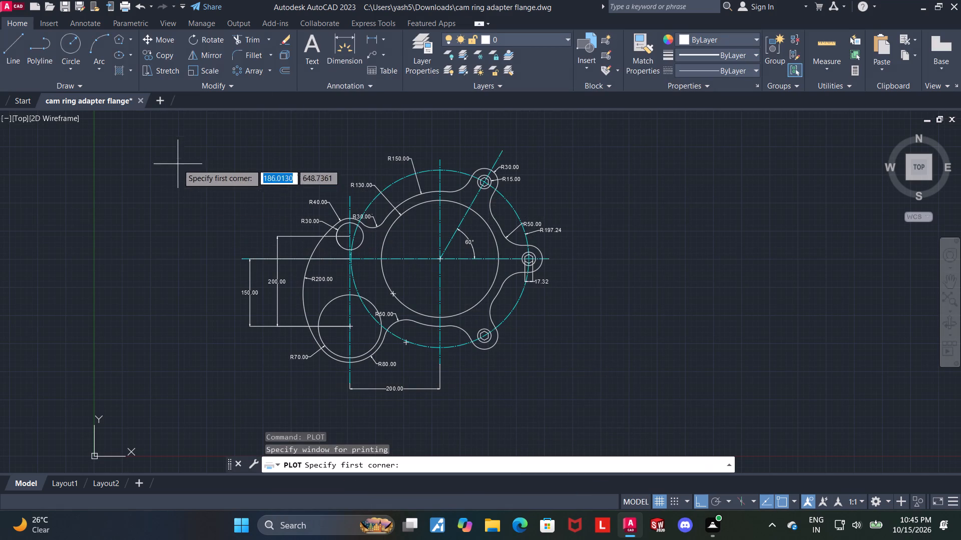
left_click(175, 132)
left_click(600, 418)
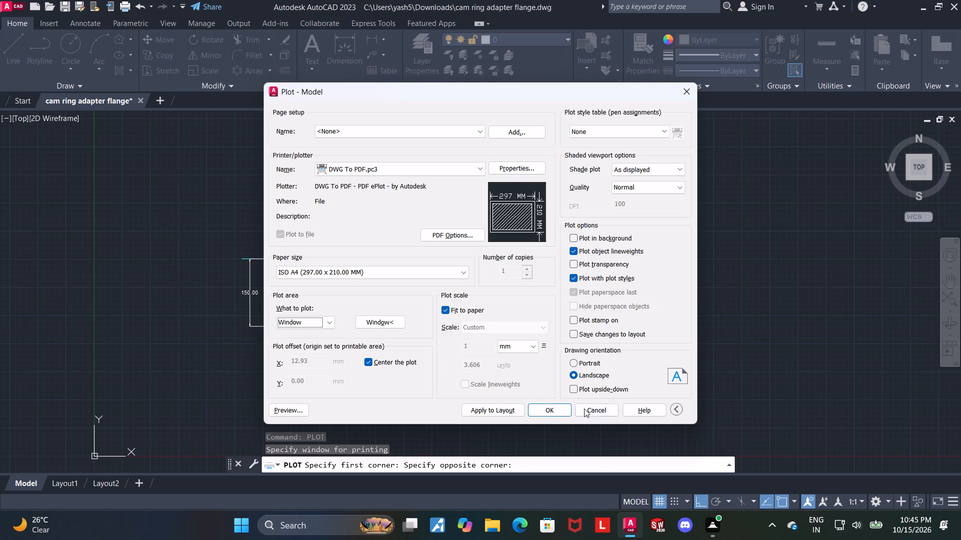
Plot the drawing to the Downloads folder on the Desktop as "cam ring adapter flange-Model.pdf".
left_click(548, 410)
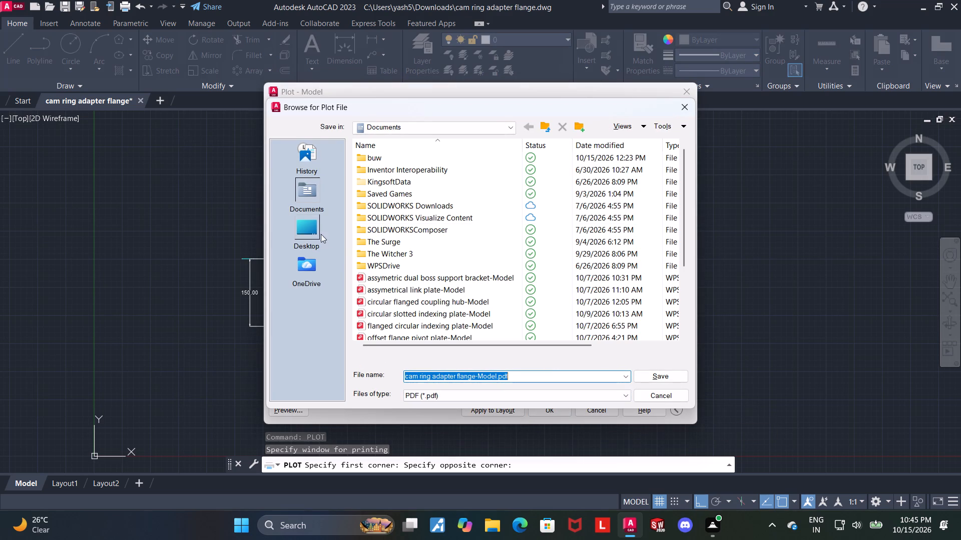
double_click(314, 231)
double_click(382, 231)
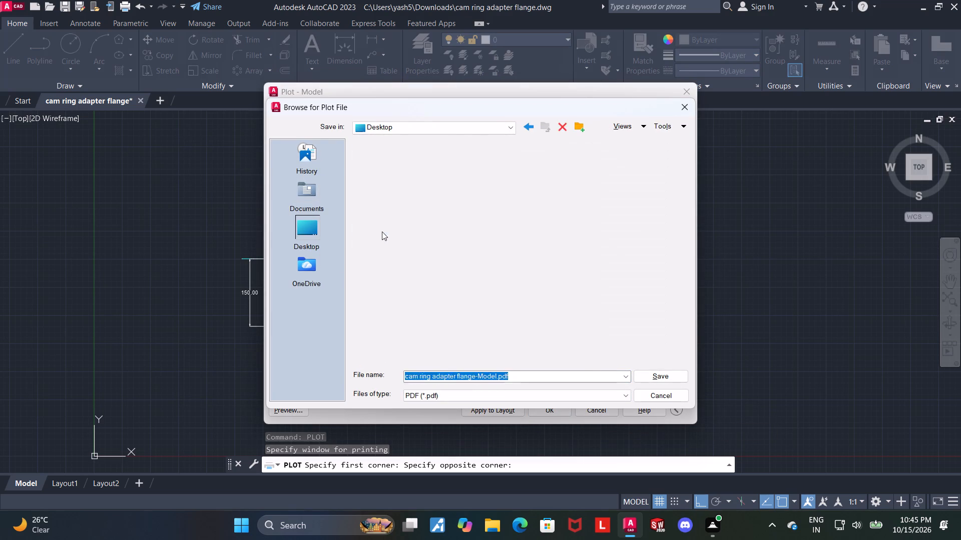
left_click(664, 370)
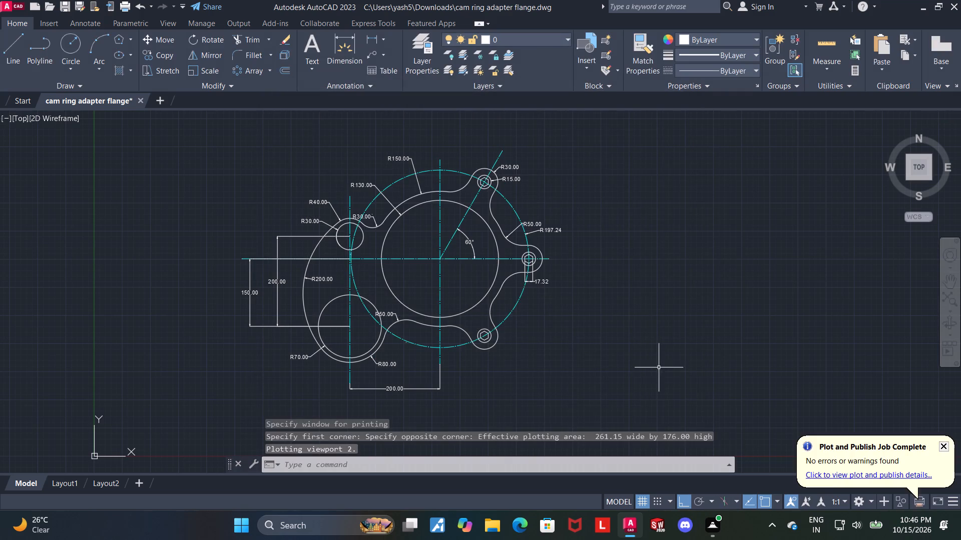